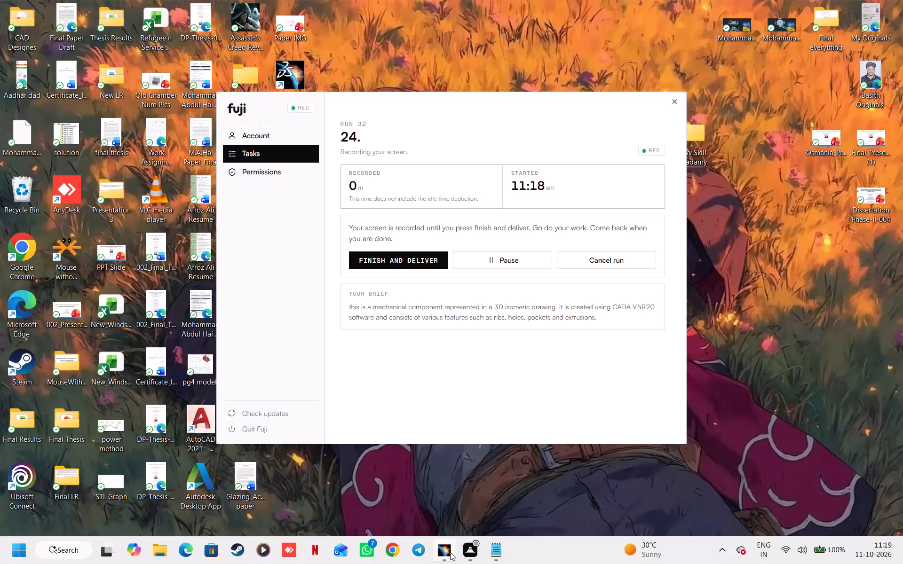
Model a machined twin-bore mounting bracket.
Switch to CATIA and create a new Part Design part named 24 with hybrid design enabled.
left_click(11, 20)
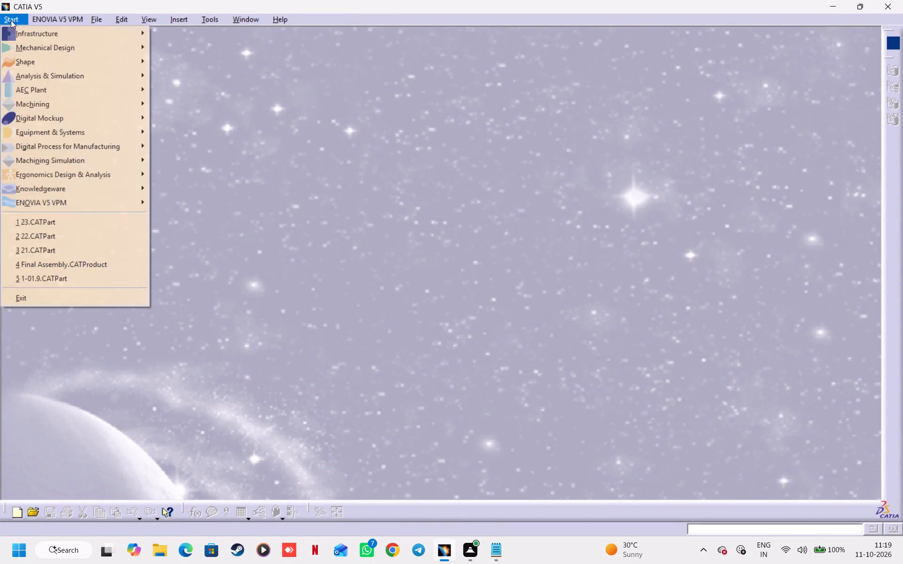
left_click(19, 49)
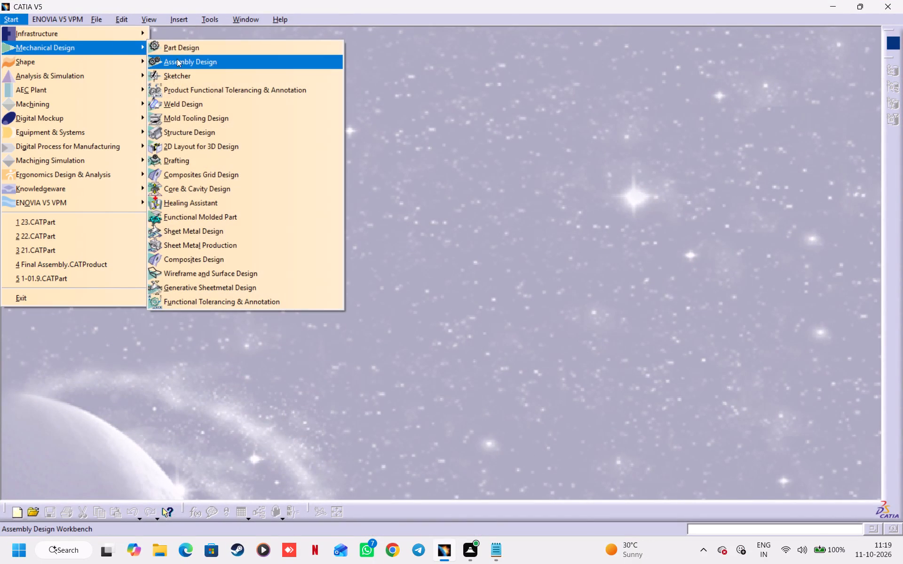
left_click(227, 49)
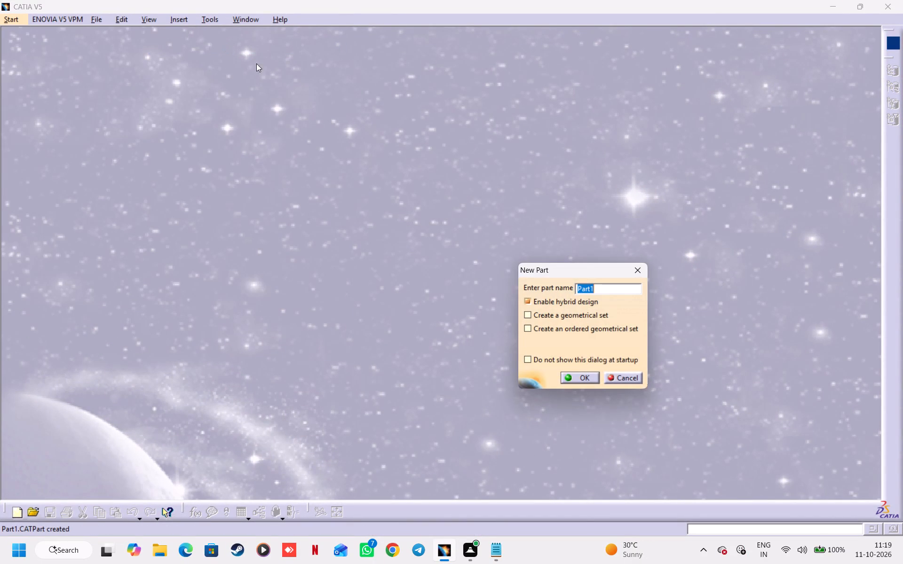
type("24")
key("Return")
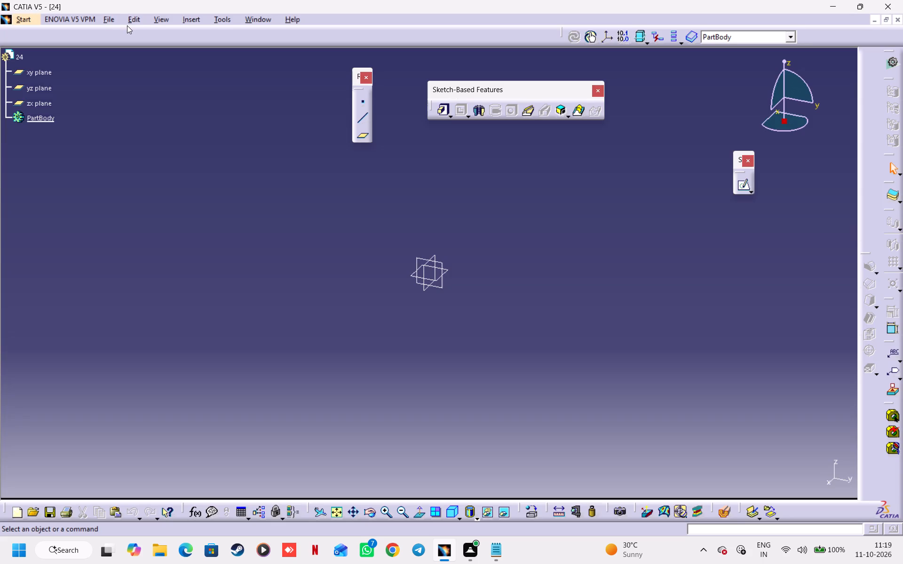
Start recording a macro in the CATScript language, named 24.CATScript, in the CATScript library folder.
left_click(215, 15)
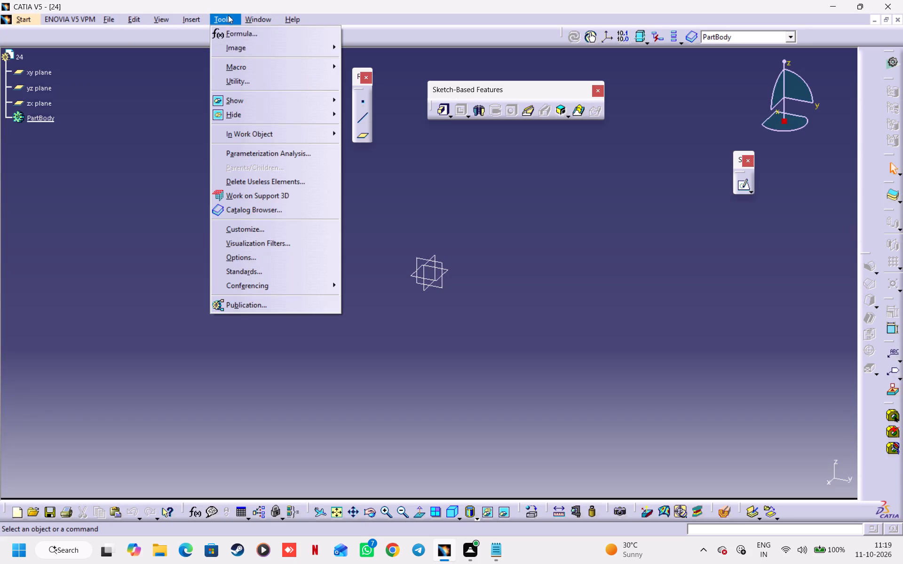
left_click(240, 65)
left_click(384, 83)
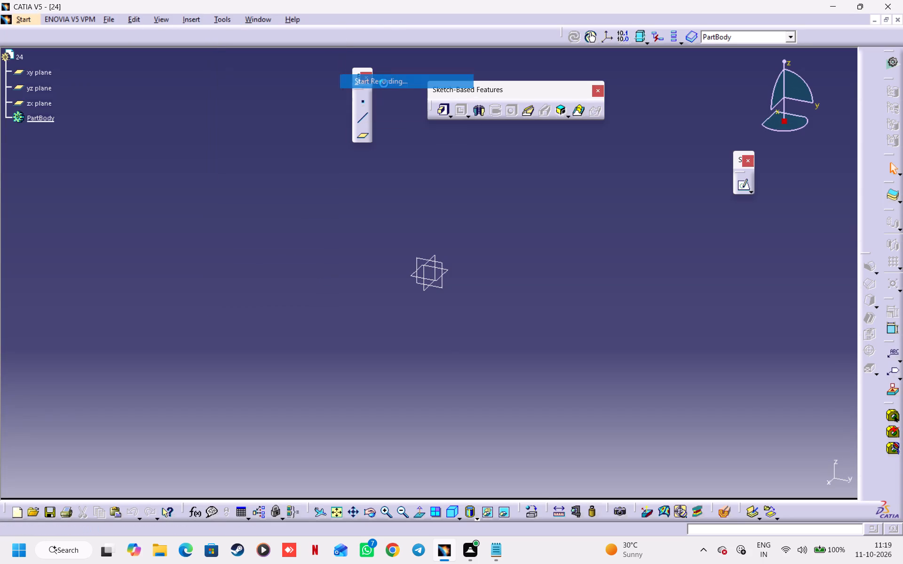
left_click(534, 438)
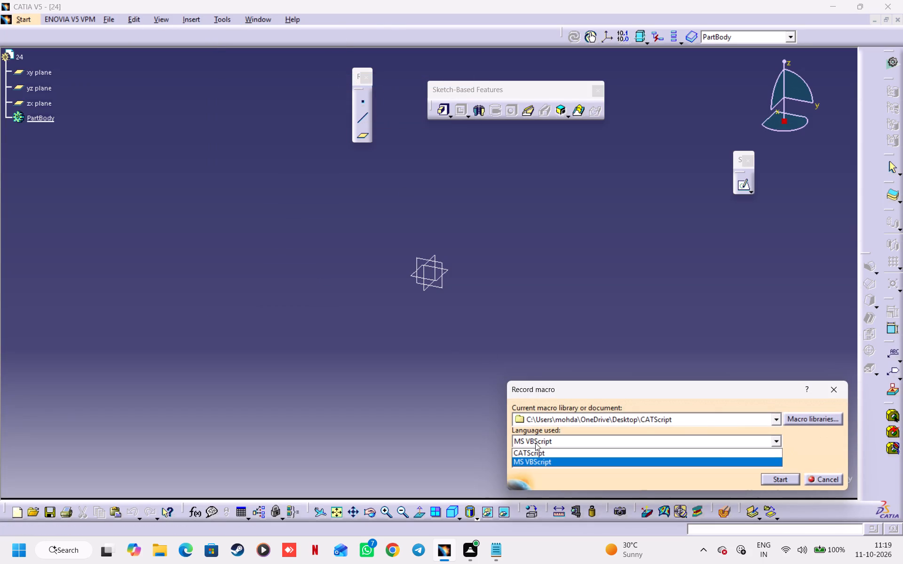
left_click(537, 453)
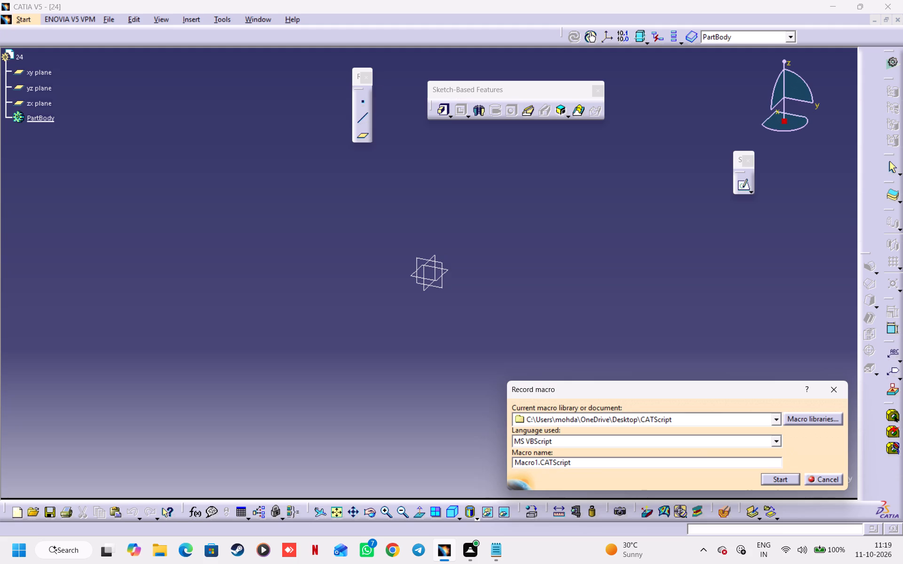
left_click_drag(538, 462, 482, 459)
type("24")
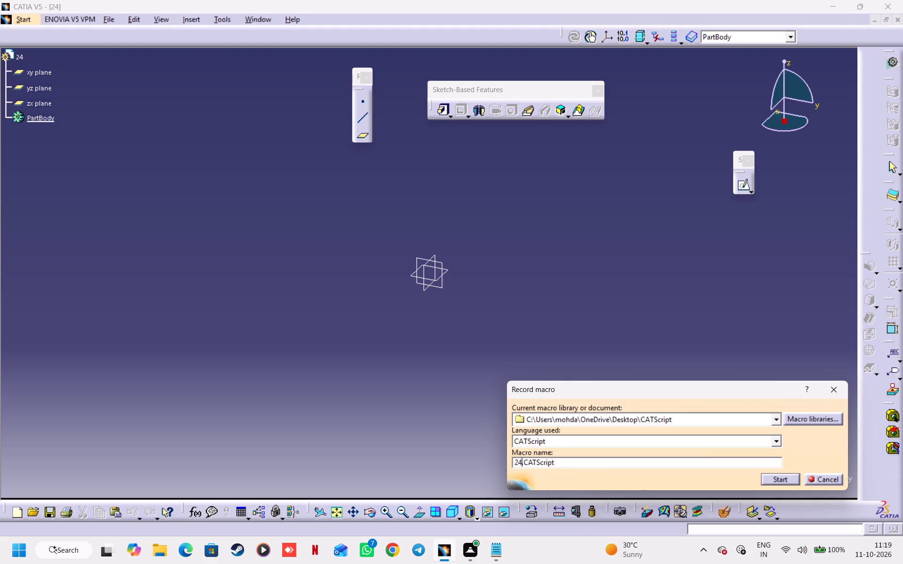
key("Return")
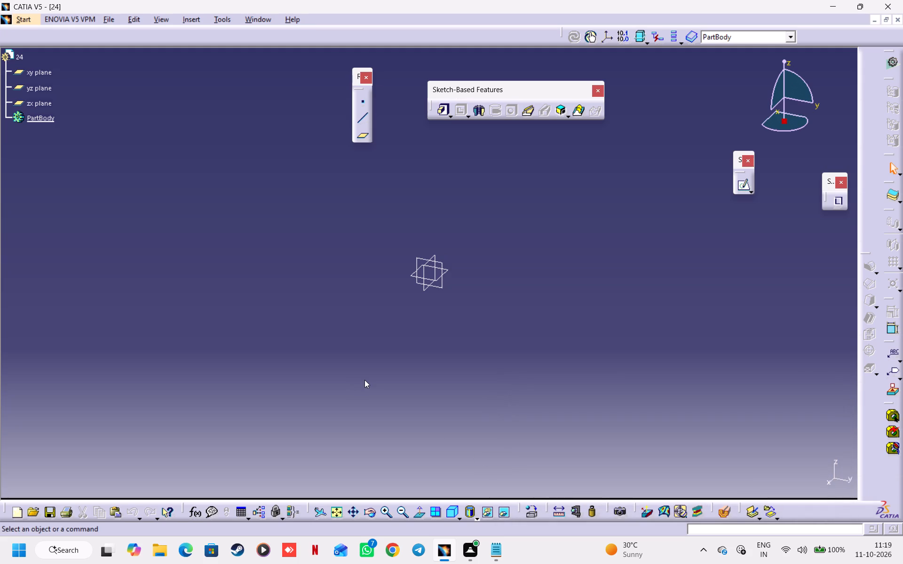
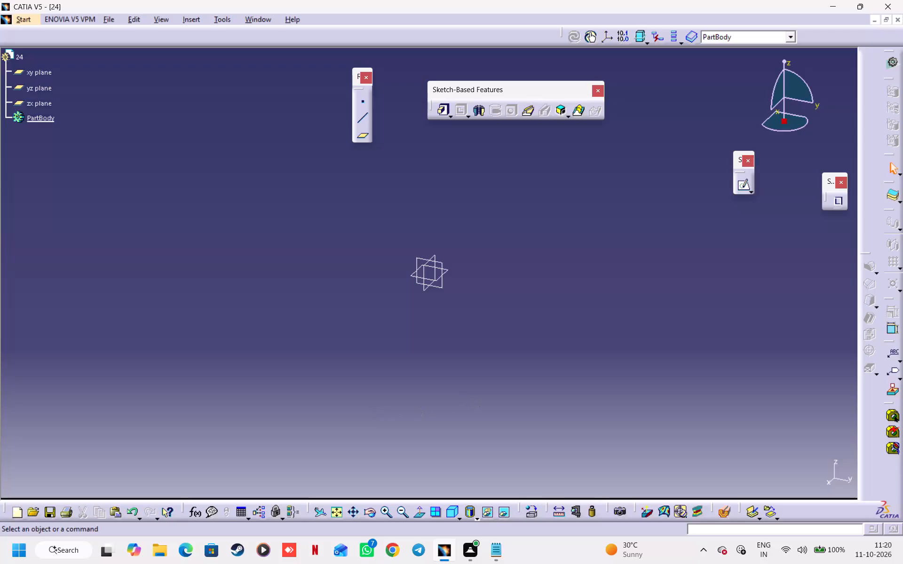
Open a sketch on the yz plane and draw a circle about 57 mm in diameter centred on the origin.
left_click(441, 285)
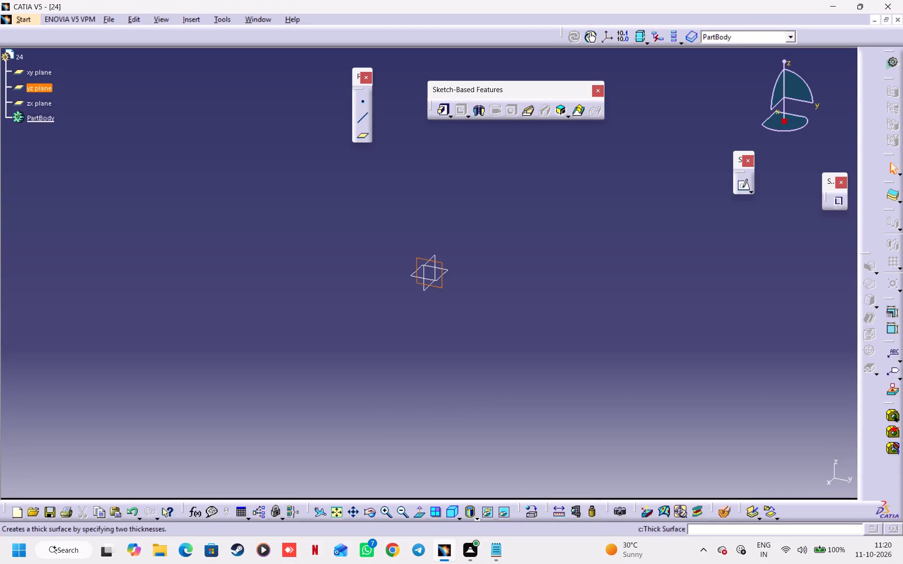
left_click(740, 186)
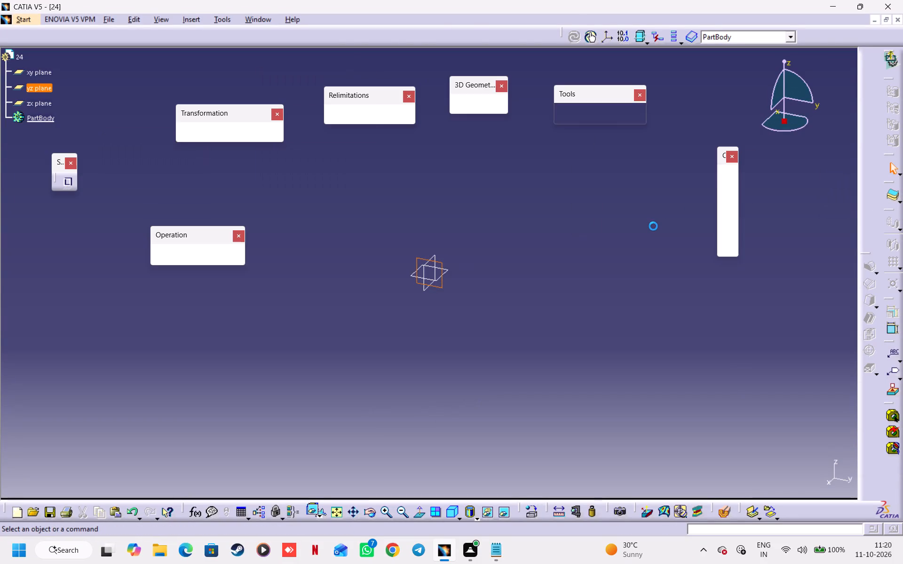
middle_click_drag(634, 229, 623, 313)
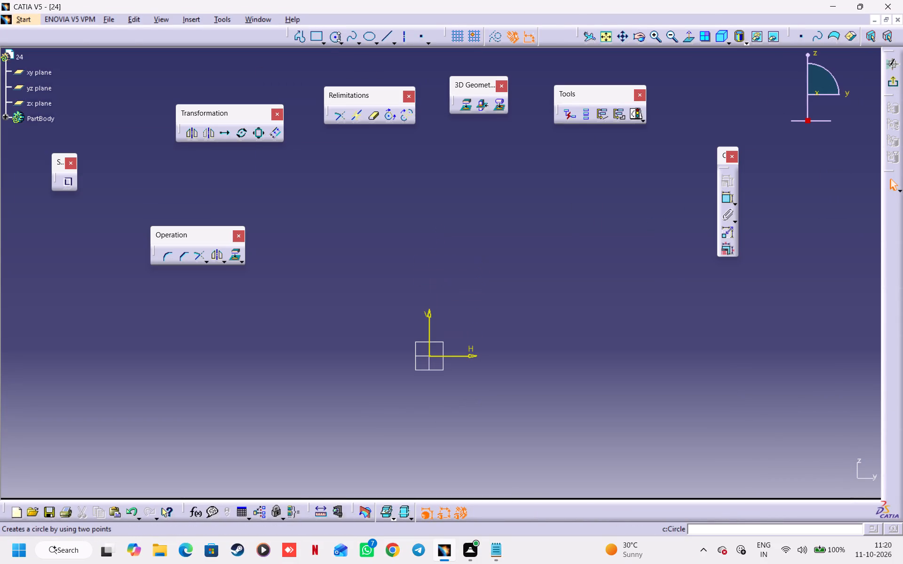
left_click(331, 38)
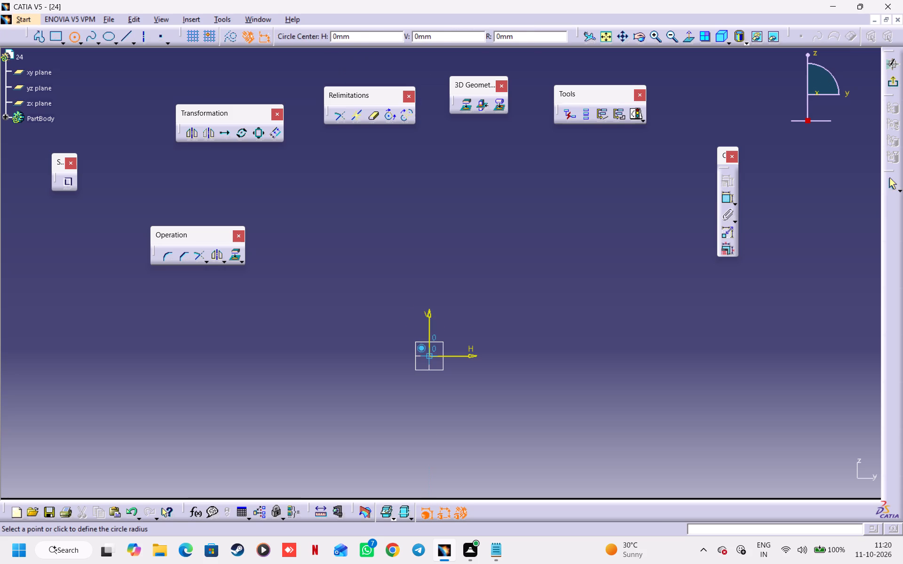
left_click(428, 356)
left_click(468, 320)
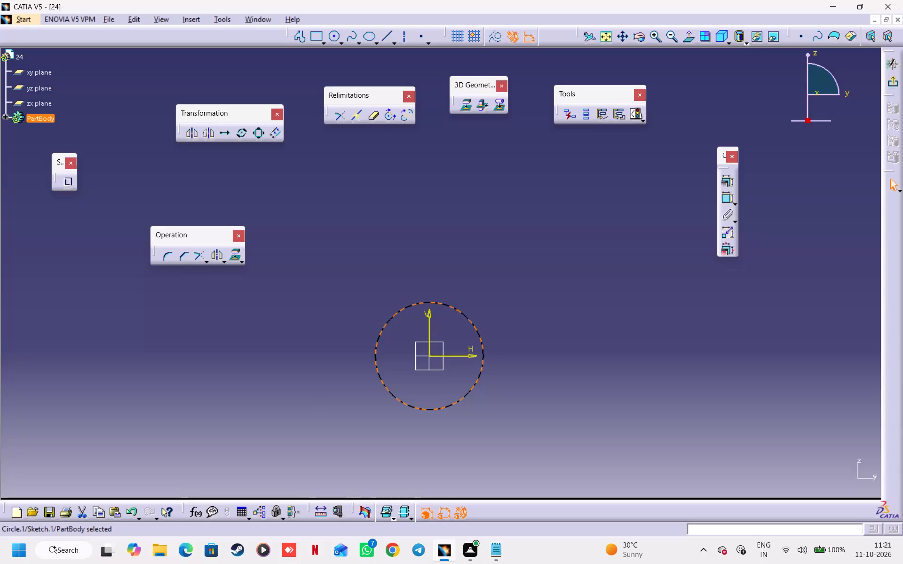
Dimension the circle's diameter and open that dimension for editing.
left_click(725, 198)
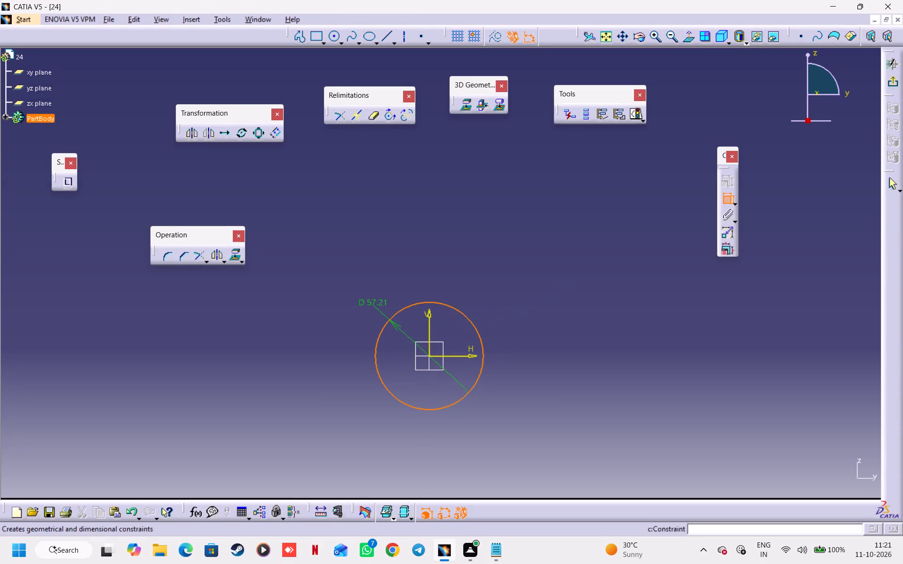
left_click(372, 305)
double_click(372, 302)
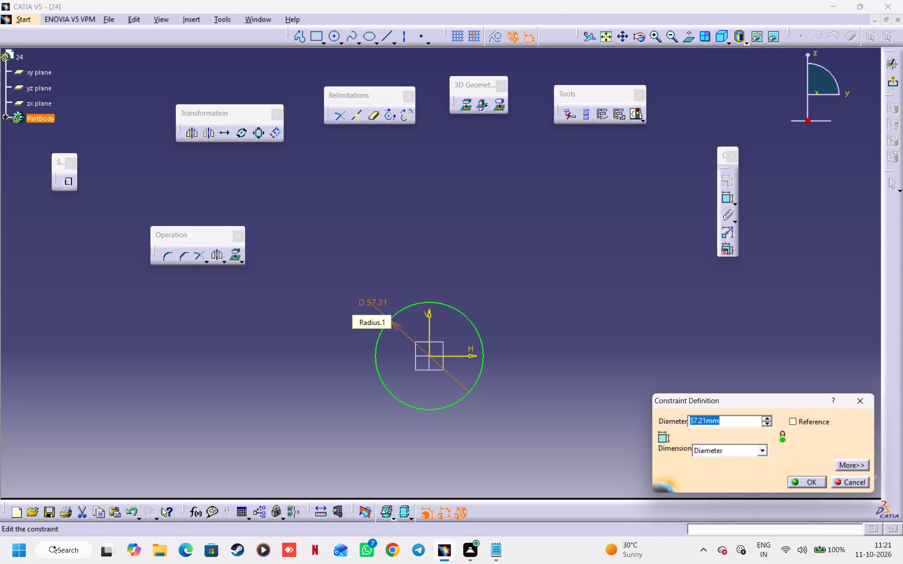
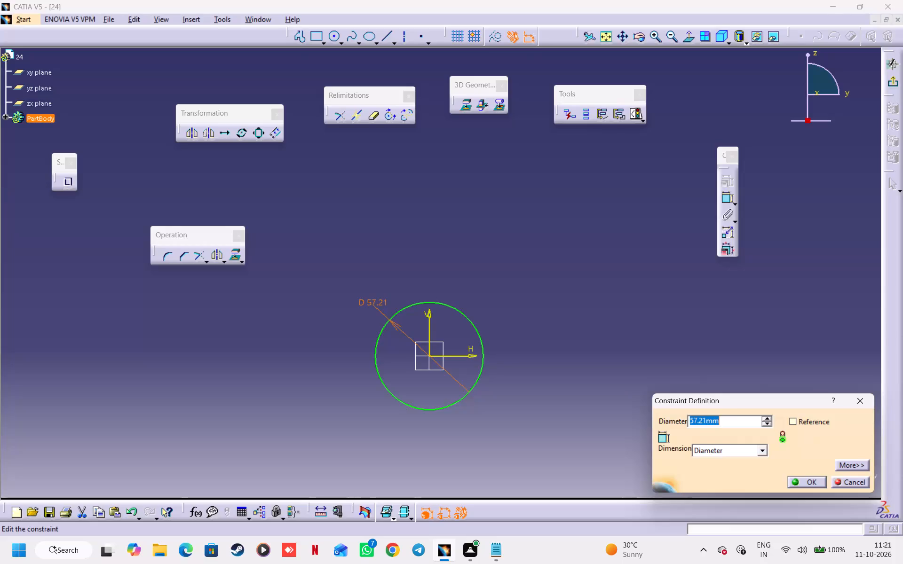
Set the diameter of the circle at the origin to 48 mm.
double_click(379, 305)
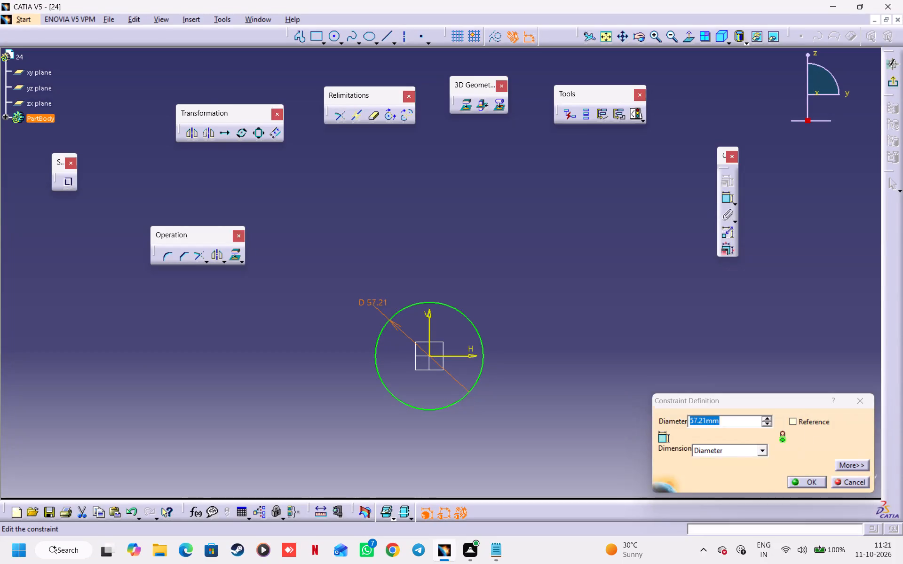
double_click(374, 301)
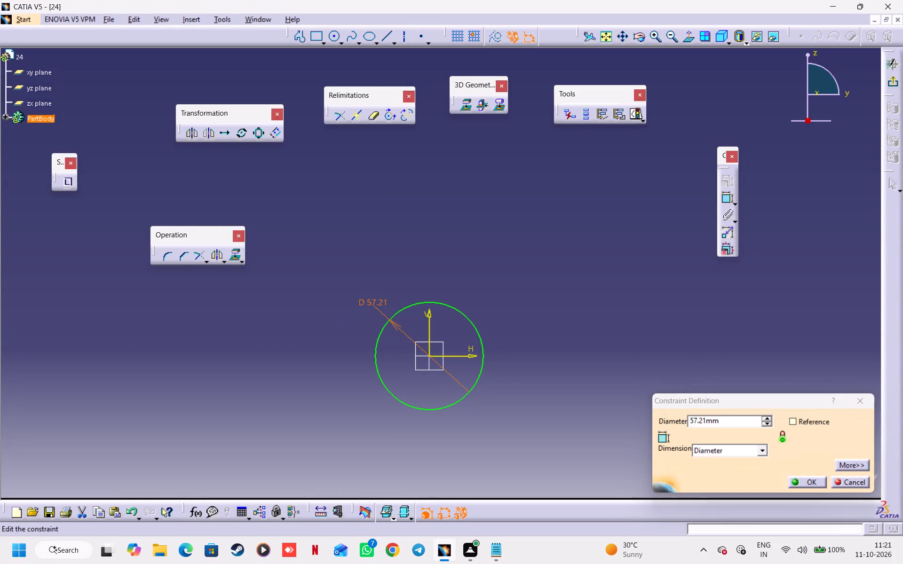
type("48")
key("Return")
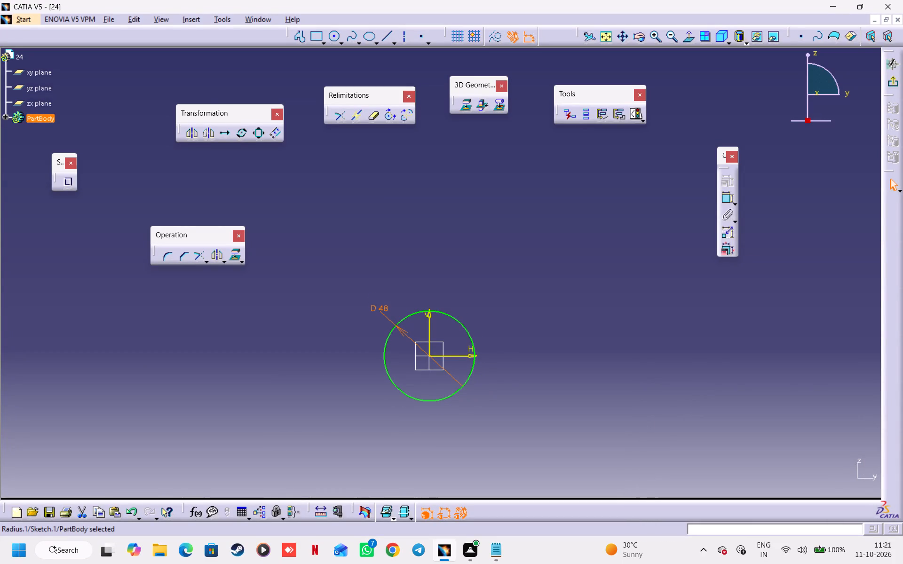
left_click(467, 283)
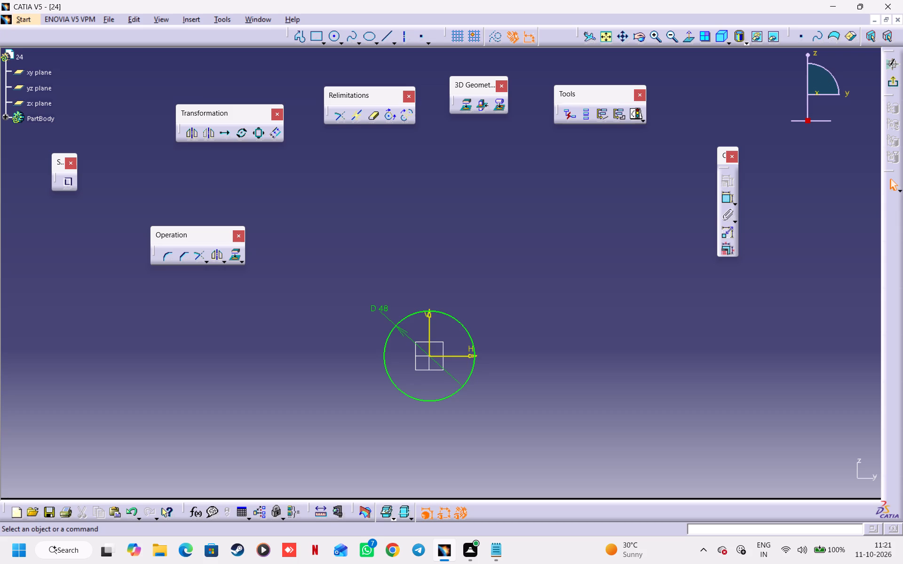
Draw a second circle about 48 mm in diameter, above and to the right of the origin circle, and dimension its diameter.
left_click(333, 35)
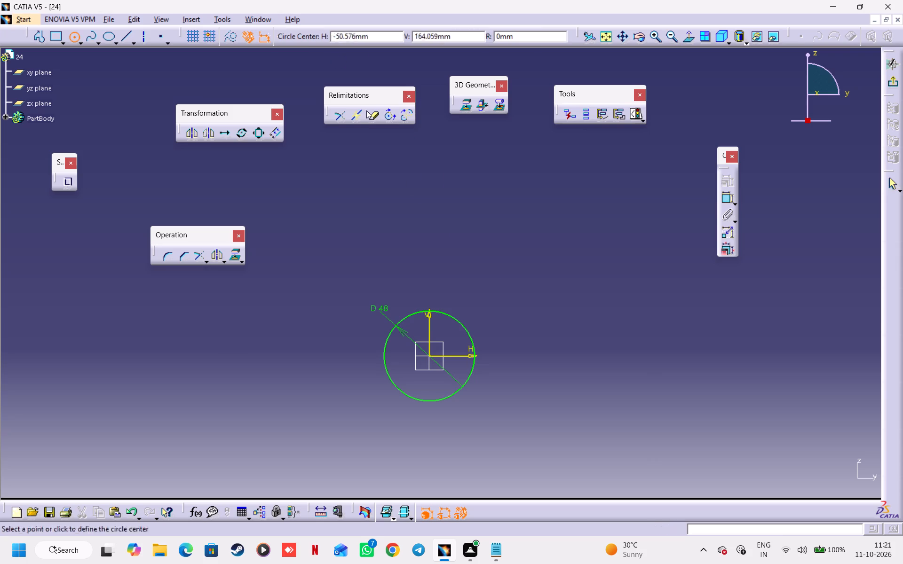
left_click(570, 239)
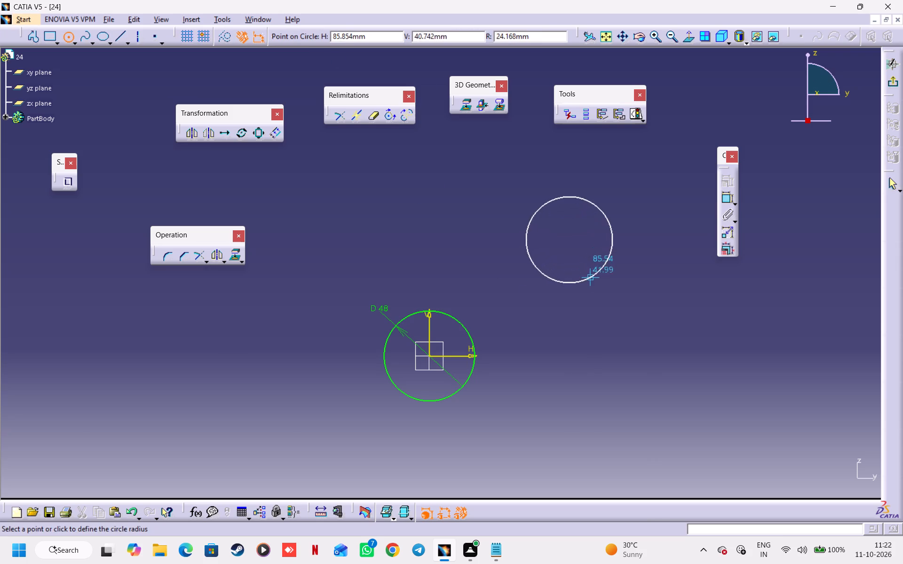
left_click(590, 281)
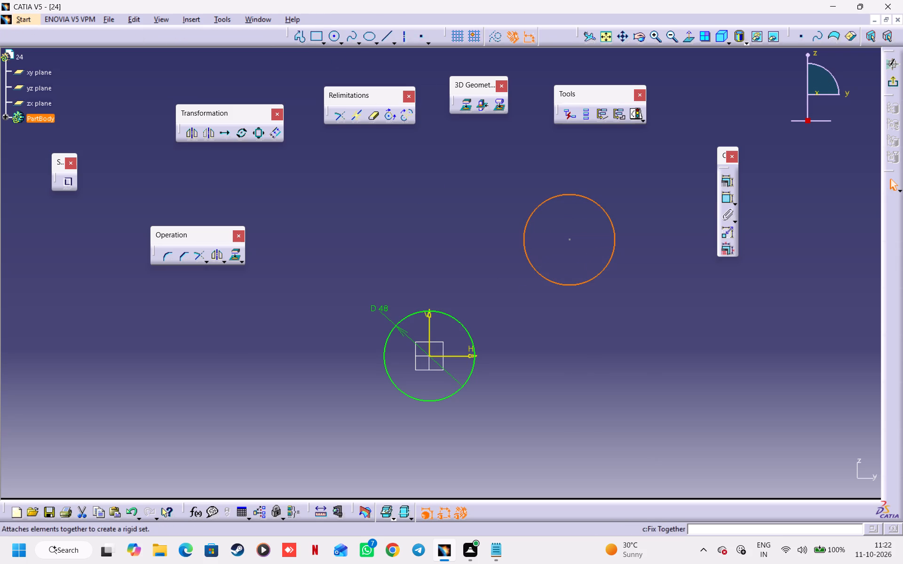
double_click(724, 200)
left_click(587, 181)
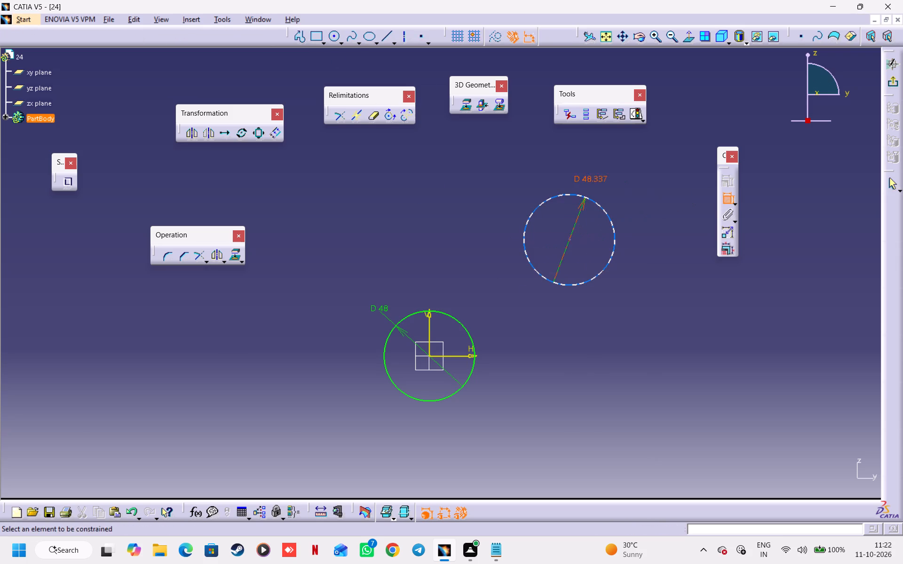
Dimension the horizontal distance from the second circle's centre to the vertical axis and set it to 66 mm.
left_click(571, 240)
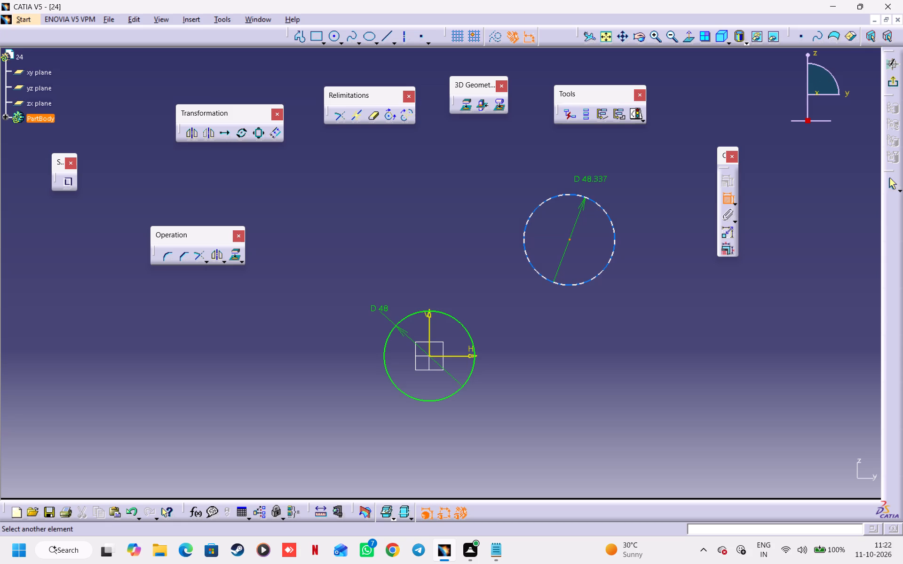
left_click(430, 317)
left_click(503, 421)
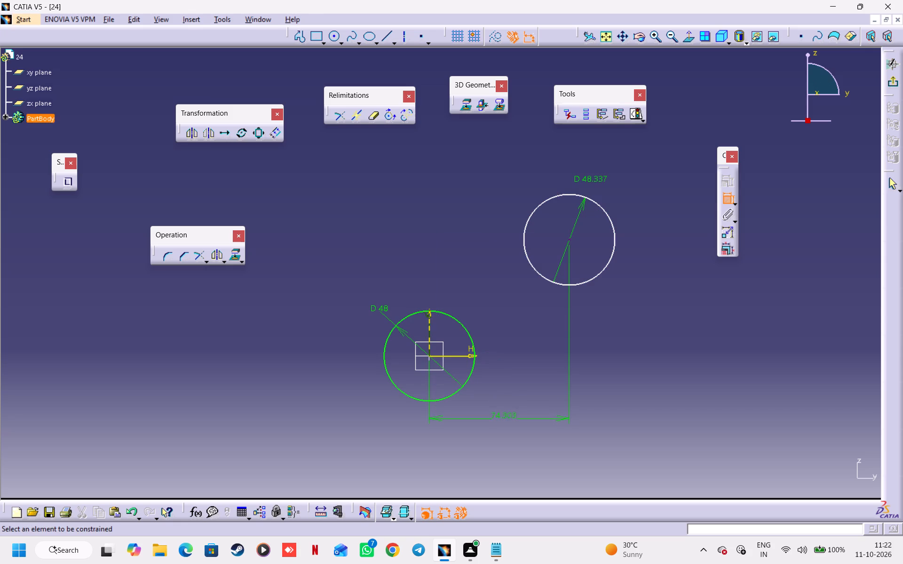
double_click(505, 415)
key("6")
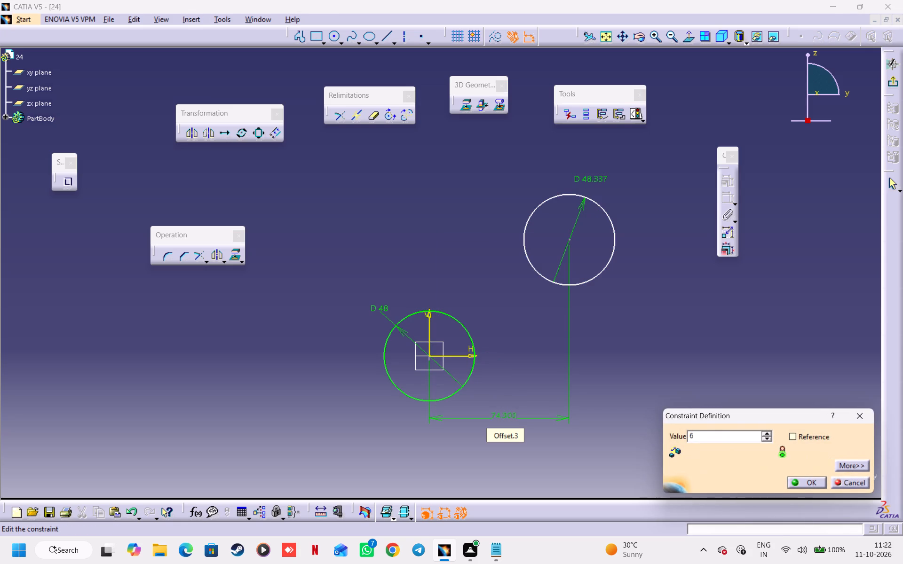
key("6")
key("Return")
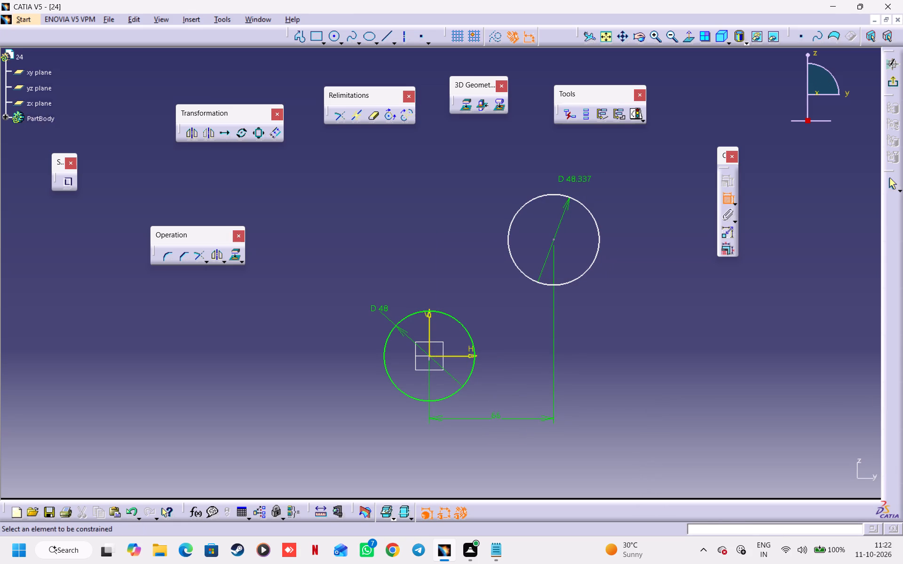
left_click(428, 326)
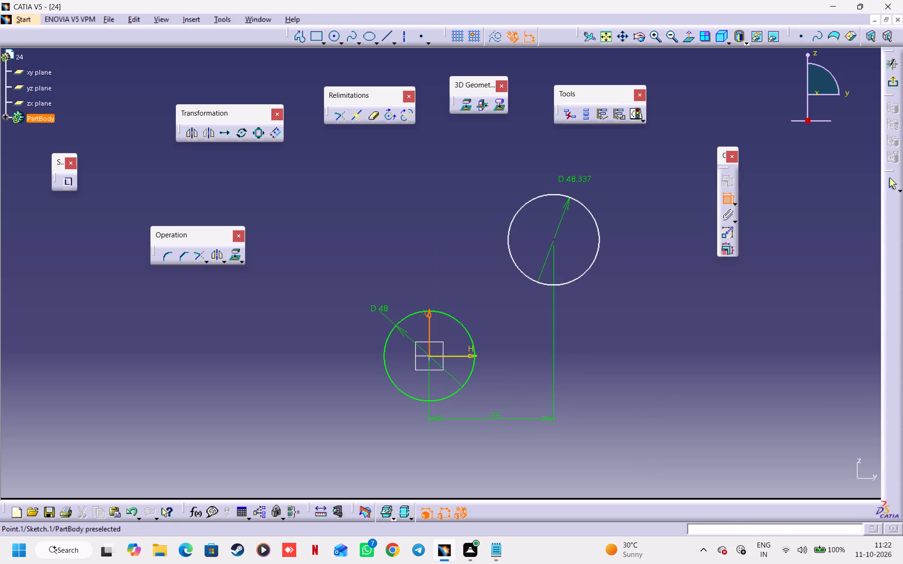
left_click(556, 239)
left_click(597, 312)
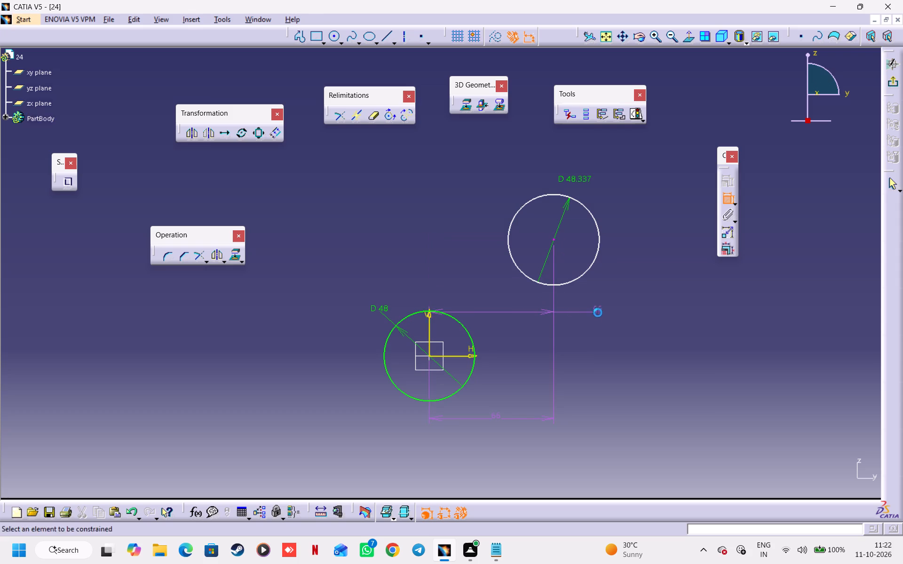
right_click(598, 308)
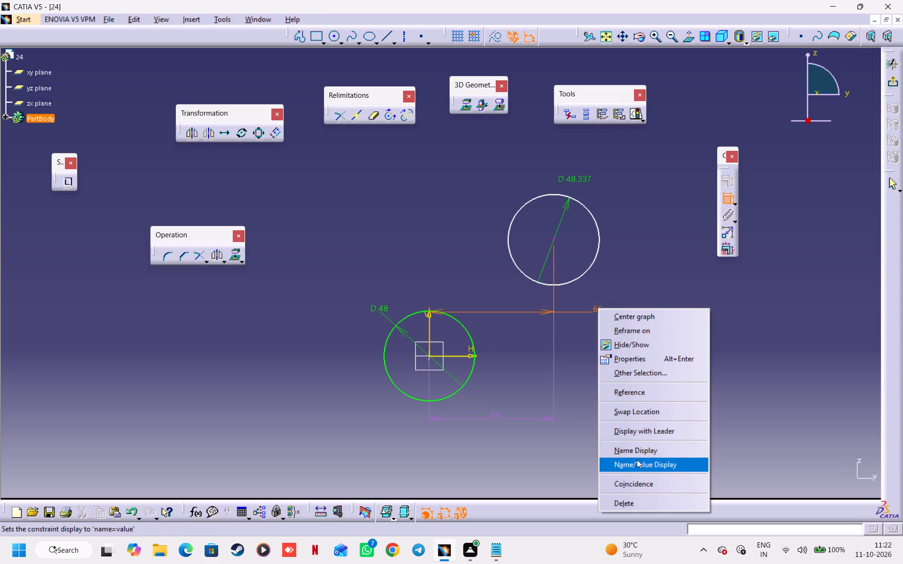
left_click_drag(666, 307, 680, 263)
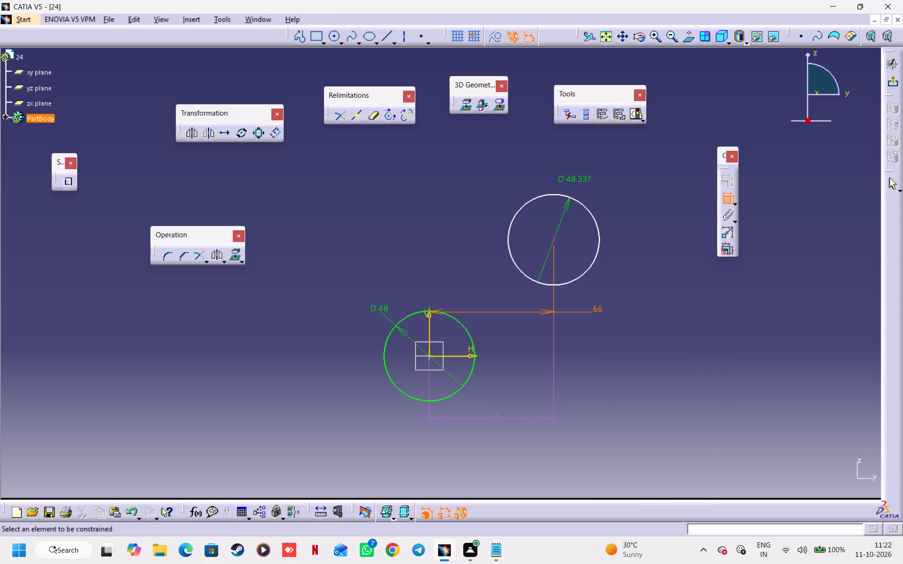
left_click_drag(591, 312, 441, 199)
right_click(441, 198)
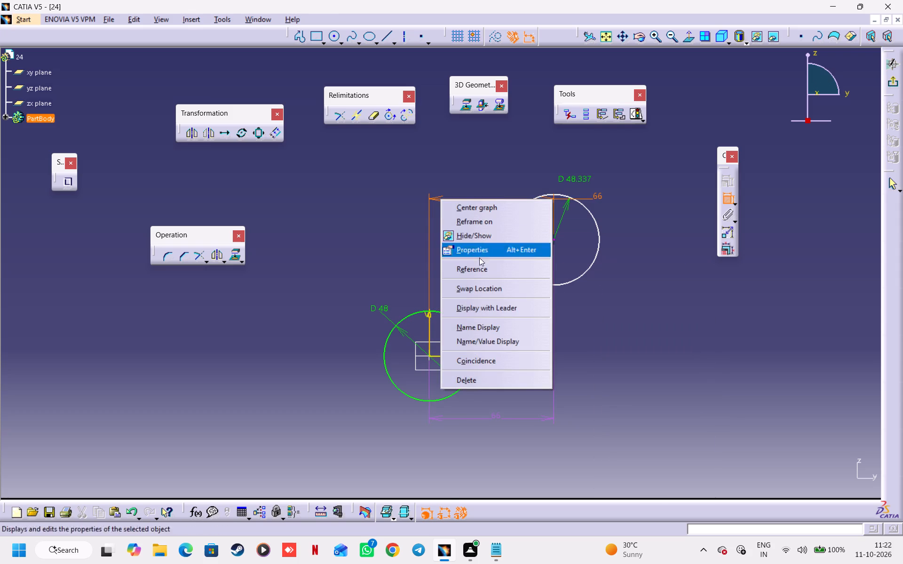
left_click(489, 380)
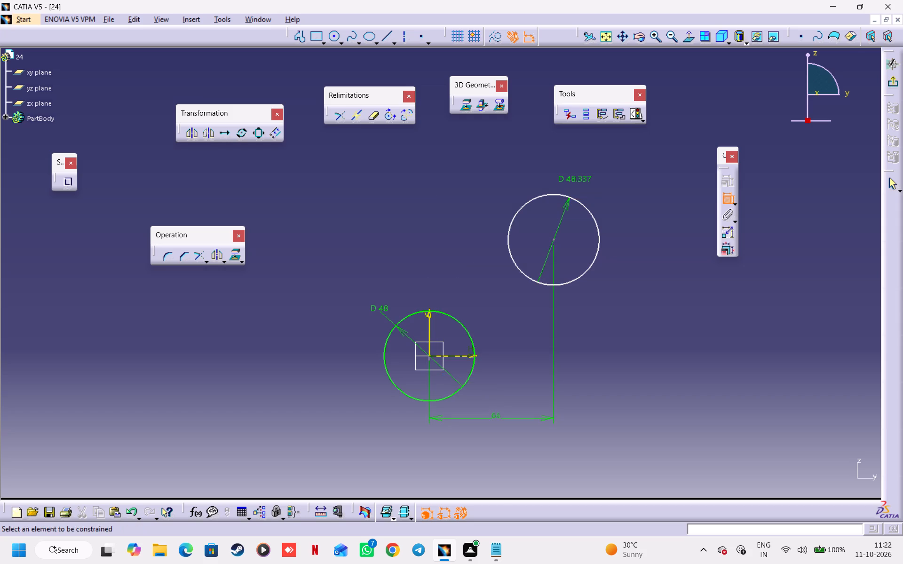
Dimension the vertical distance from the second circle's centre to the horizontal axis and set it to 38 mm.
left_click(471, 352)
left_click(552, 242)
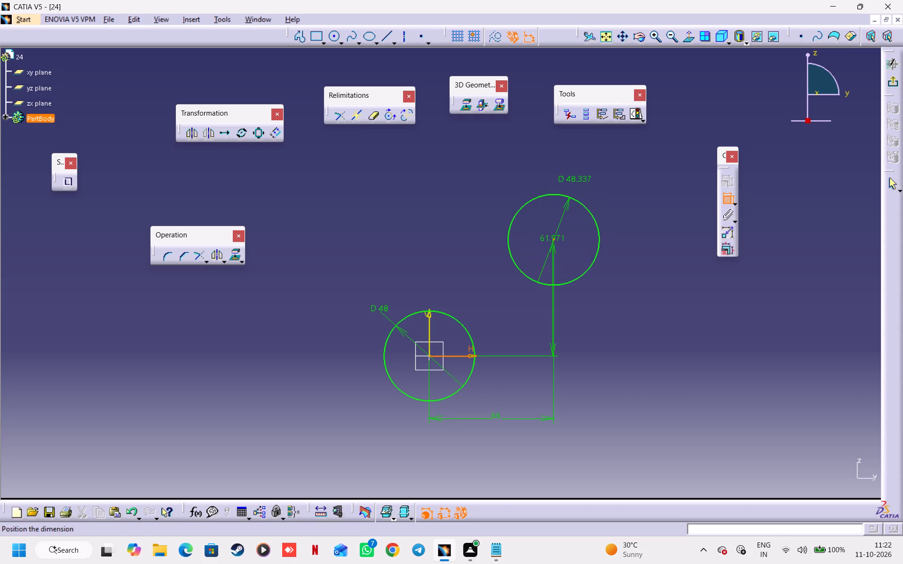
left_click(623, 298)
double_click(625, 290)
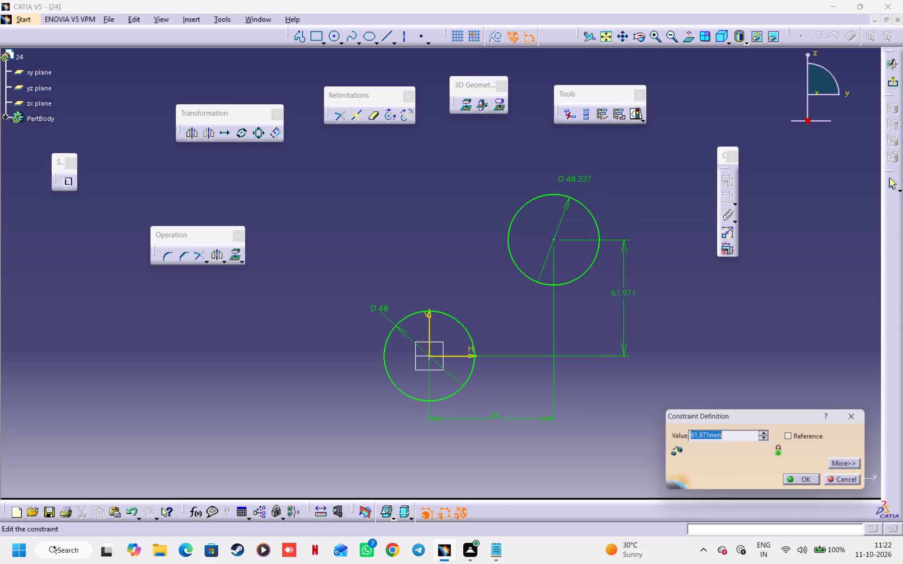
type("38")
key("Return")
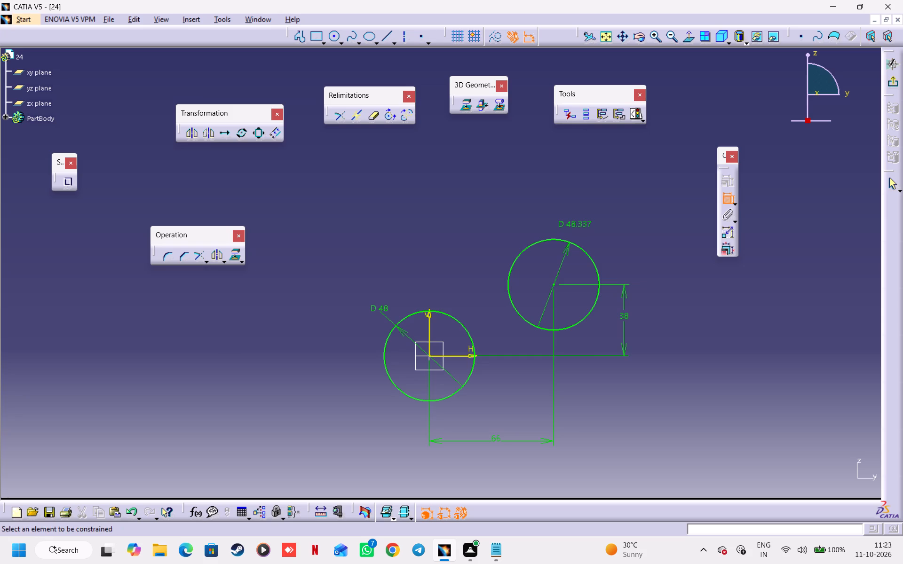
Set the second circle's diameter to 52 mm.
double_click(581, 224)
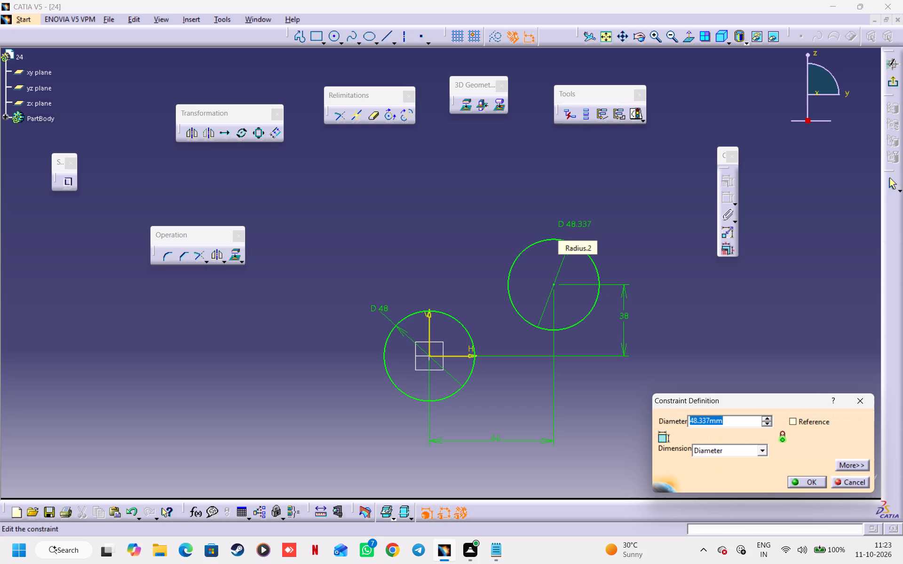
type("52")
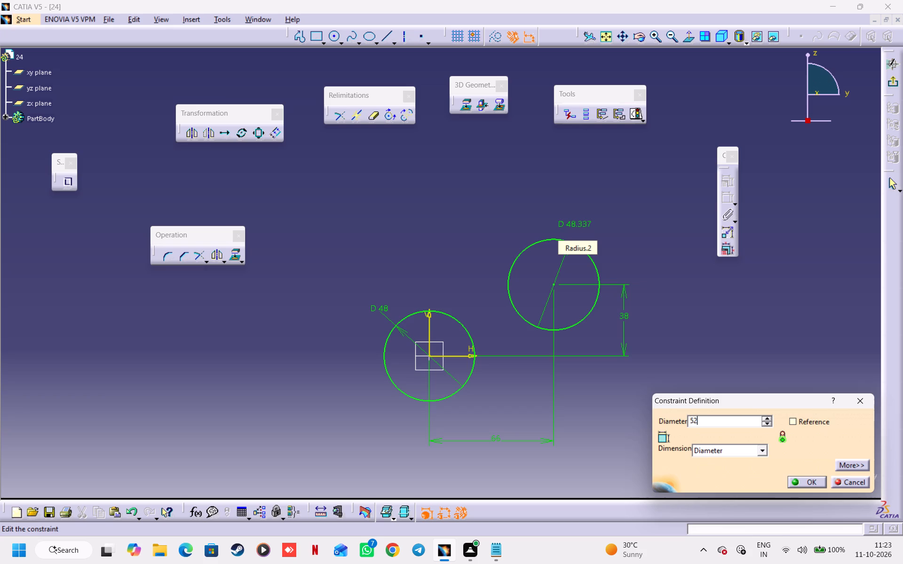
key("Return")
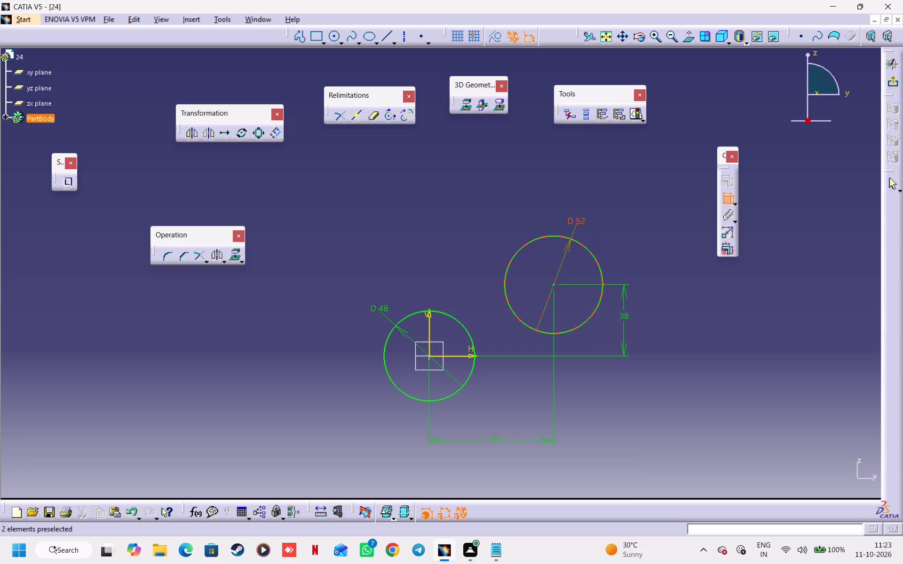
Draw a rectangle about 65 mm wide and 24 mm high above the 48 mm circle.
middle_click_drag(439, 252, 434, 272)
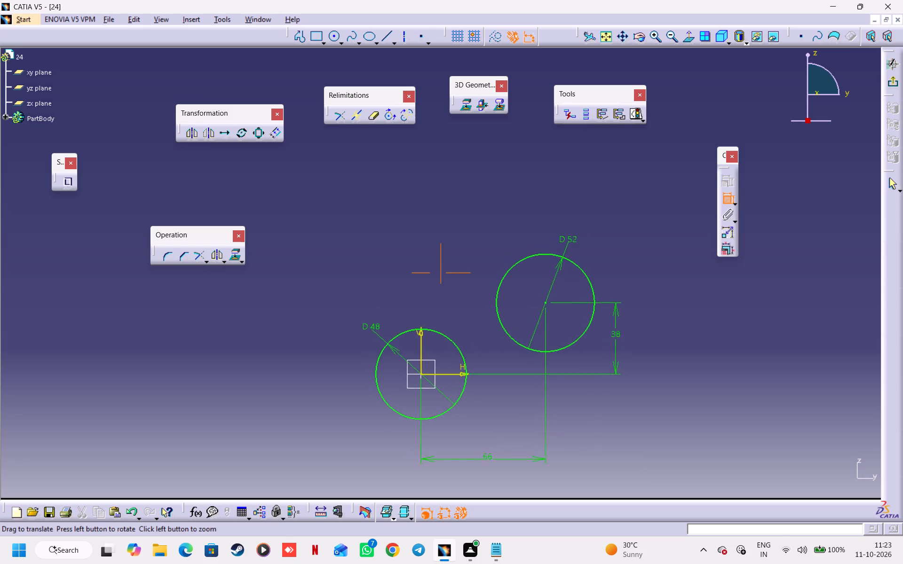
middle_click_drag(434, 272, 440, 275)
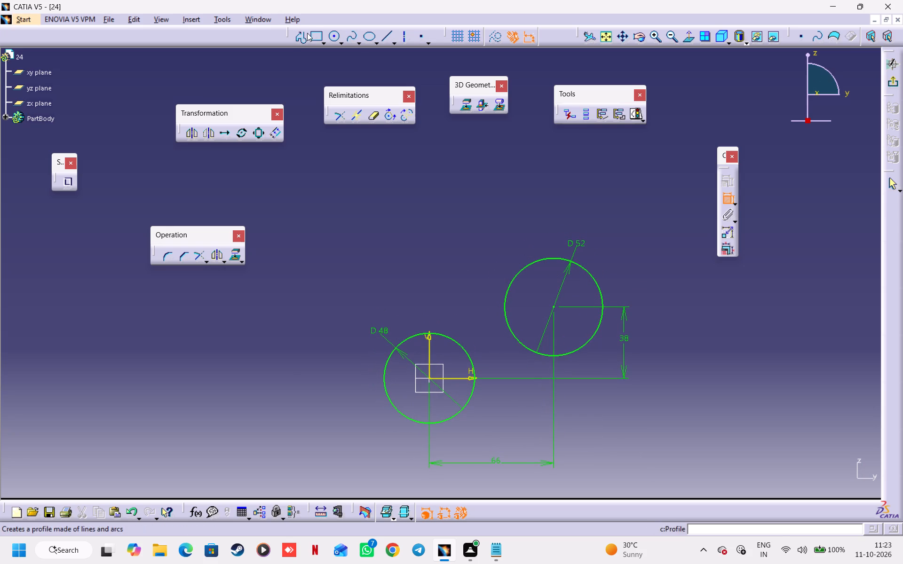
left_click(315, 32)
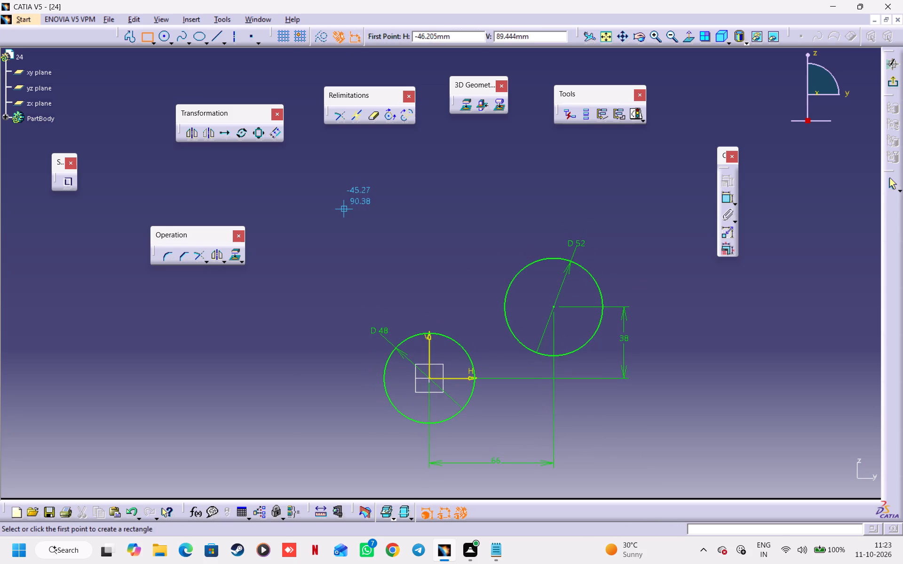
left_click(361, 226)
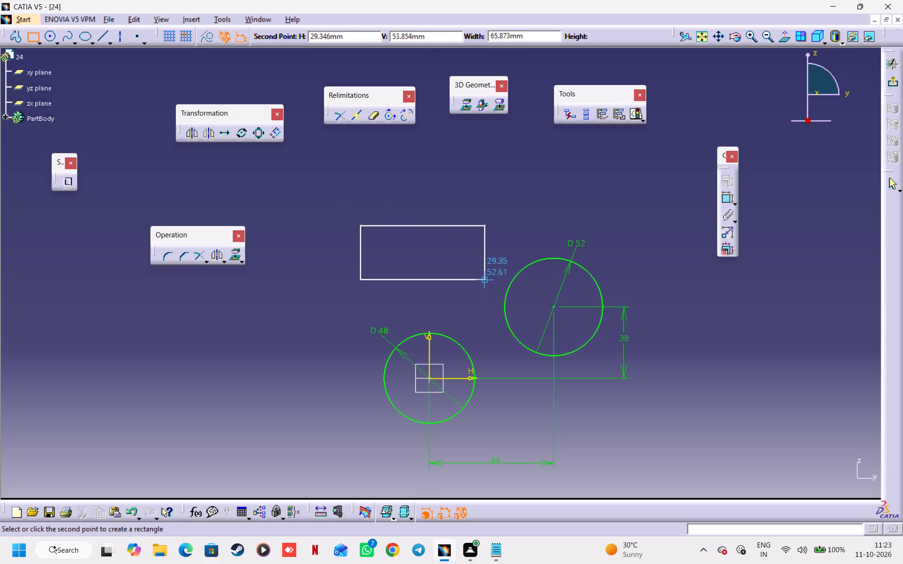
left_click(481, 271)
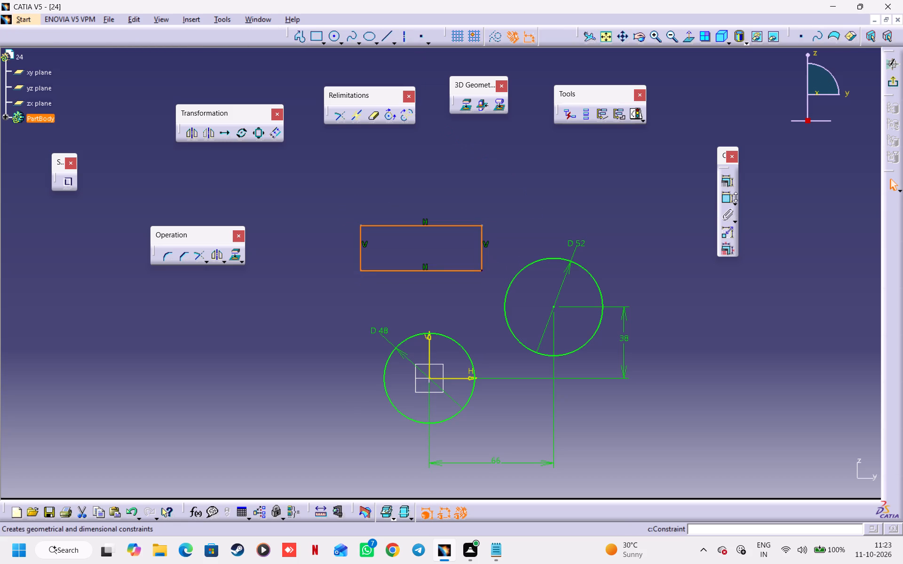
Dimension the vertical distance from the rectangle's top edge to the 52 mm circle's centre and set it to 41 mm.
double_click(727, 200)
left_click(460, 227)
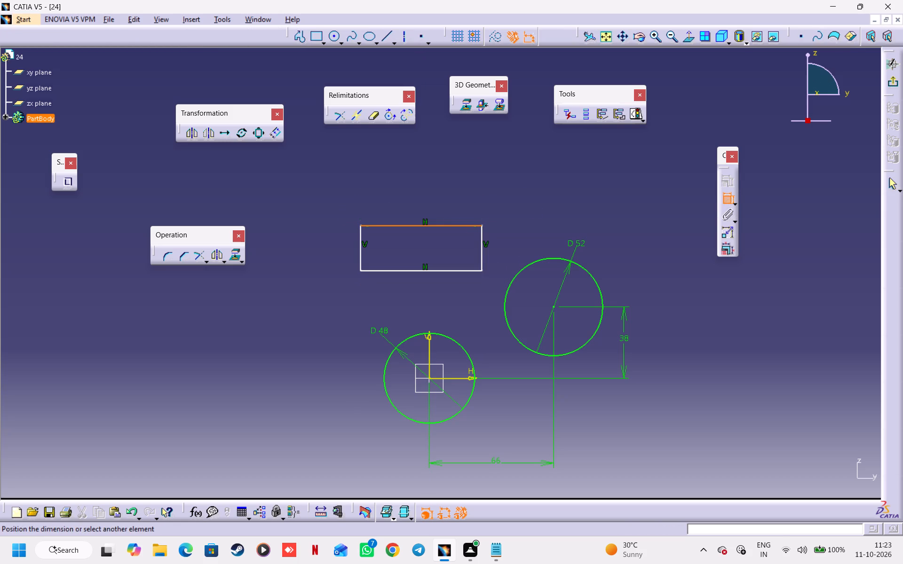
left_click(555, 306)
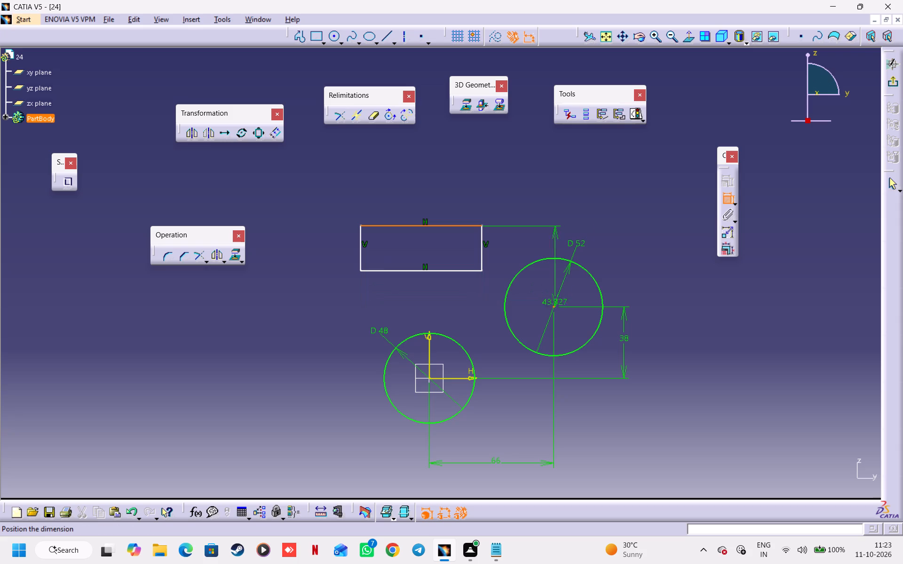
left_click(622, 268)
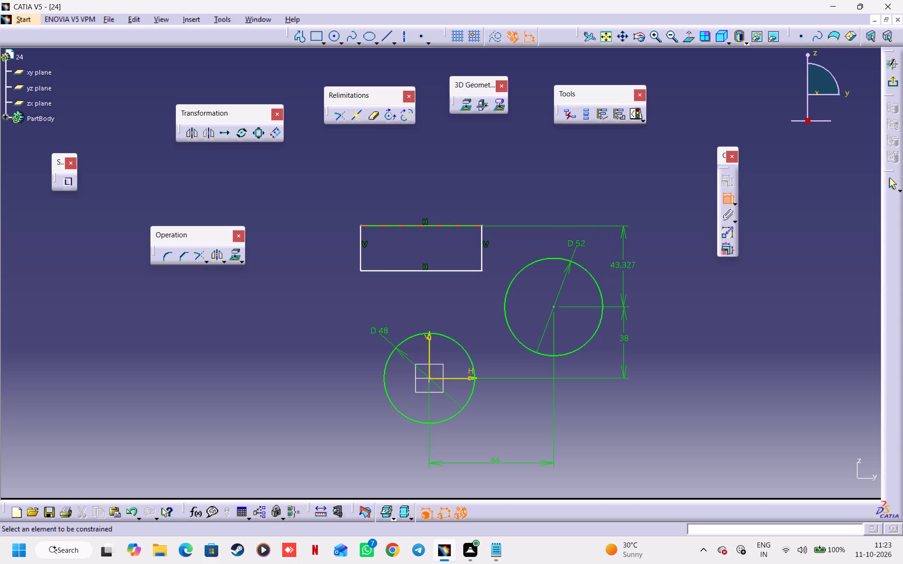
double_click(625, 264)
type("41")
key("Return")
left_click(695, 296)
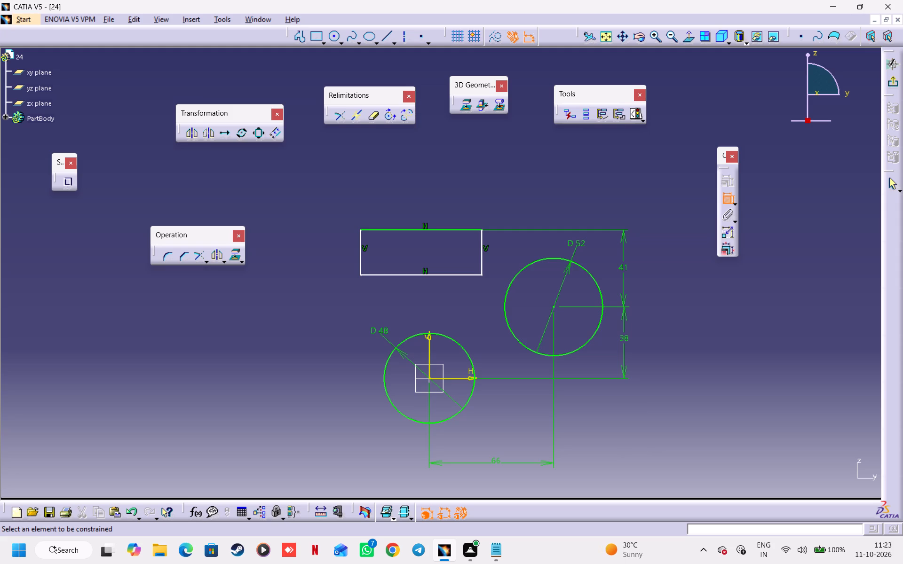
Dimension the horizontal distance from the rectangle's left edge to the 52 mm circle's centre and set it to 135 mm.
left_click(360, 261)
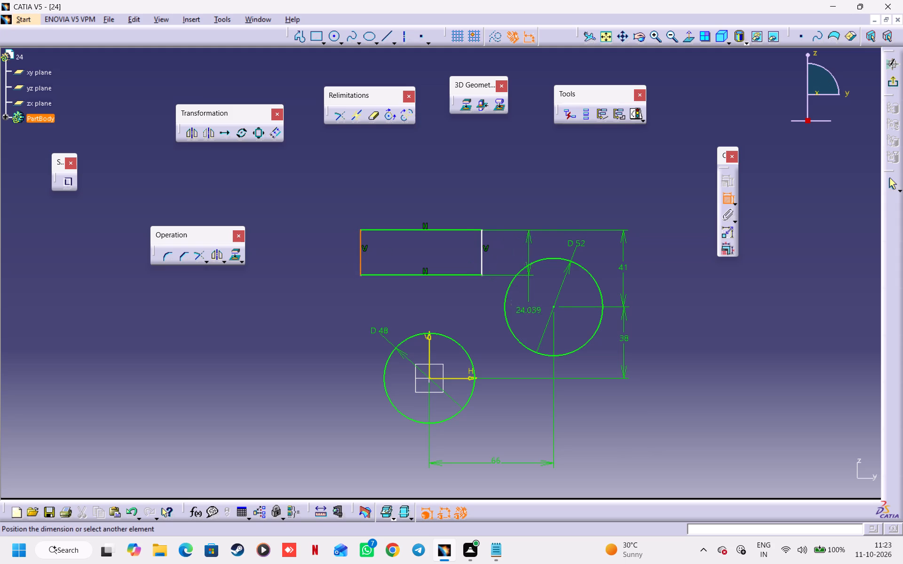
left_click(555, 306)
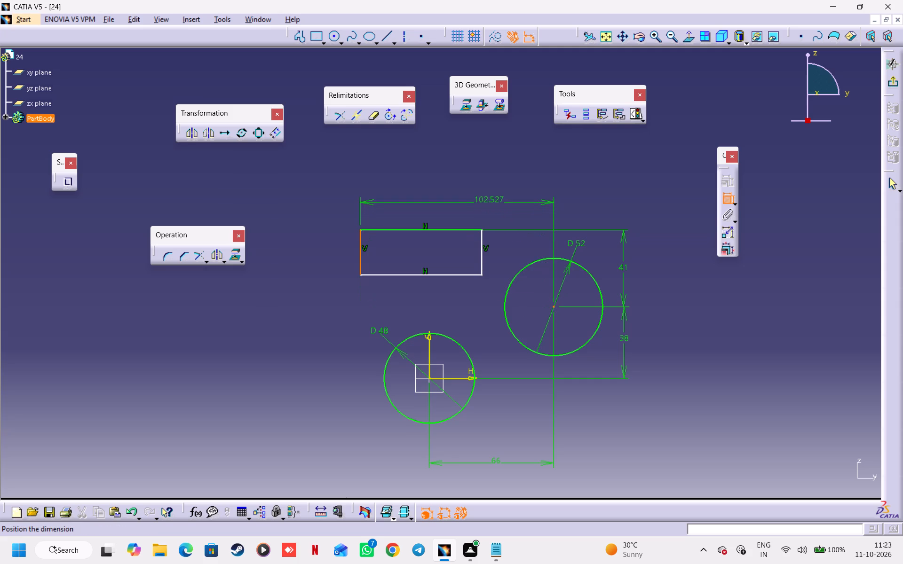
left_click(472, 207)
double_click(474, 204)
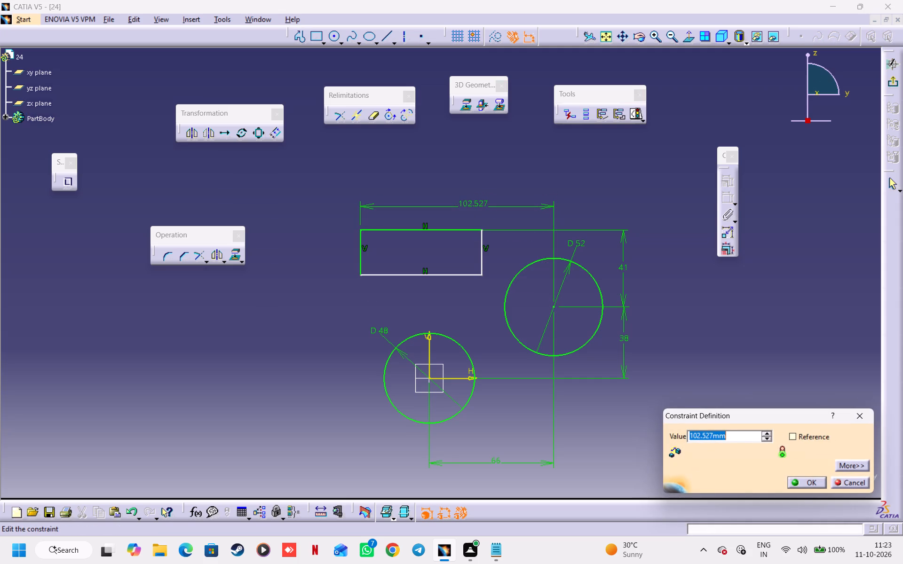
type("135")
key("Return")
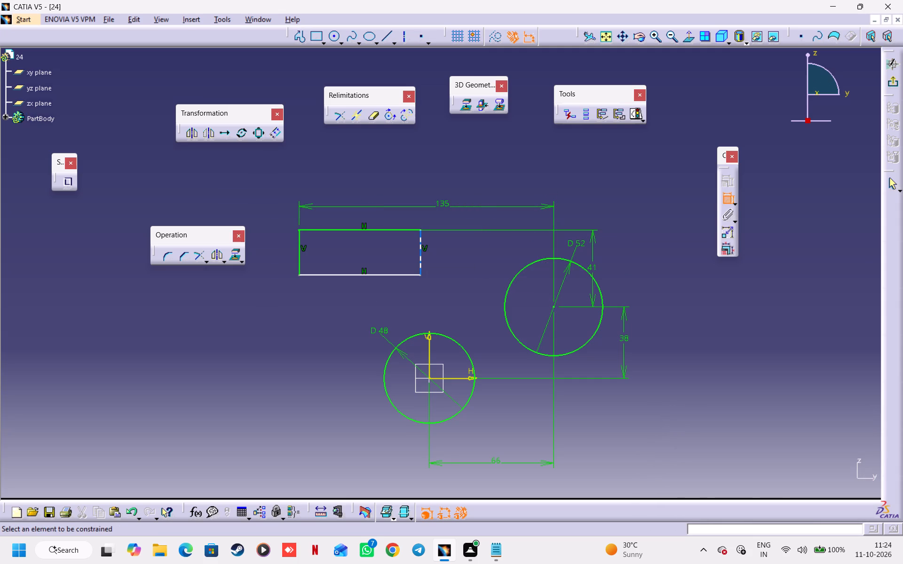
Dimension the rectangle's width on its bottom edge and set it to 90 mm.
left_click(377, 278)
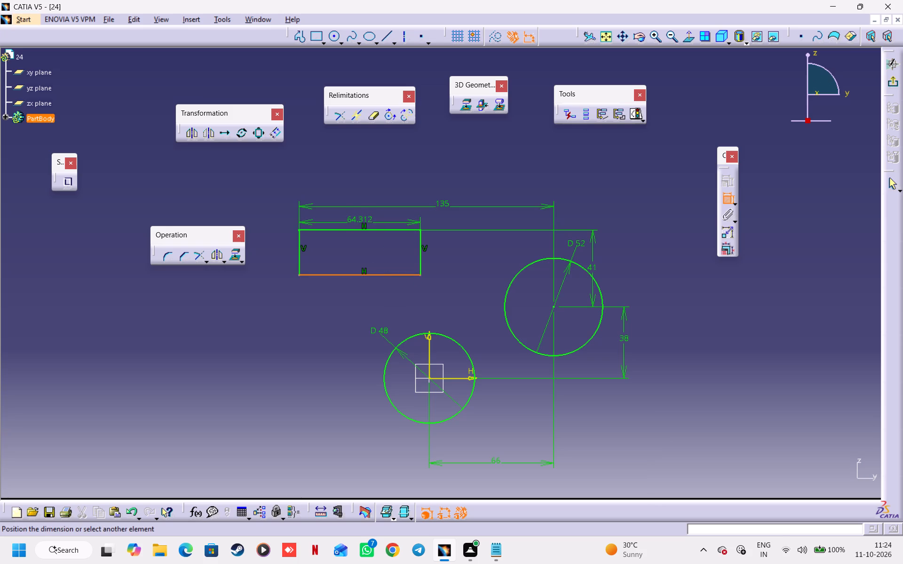
left_click(364, 223)
double_click(366, 218)
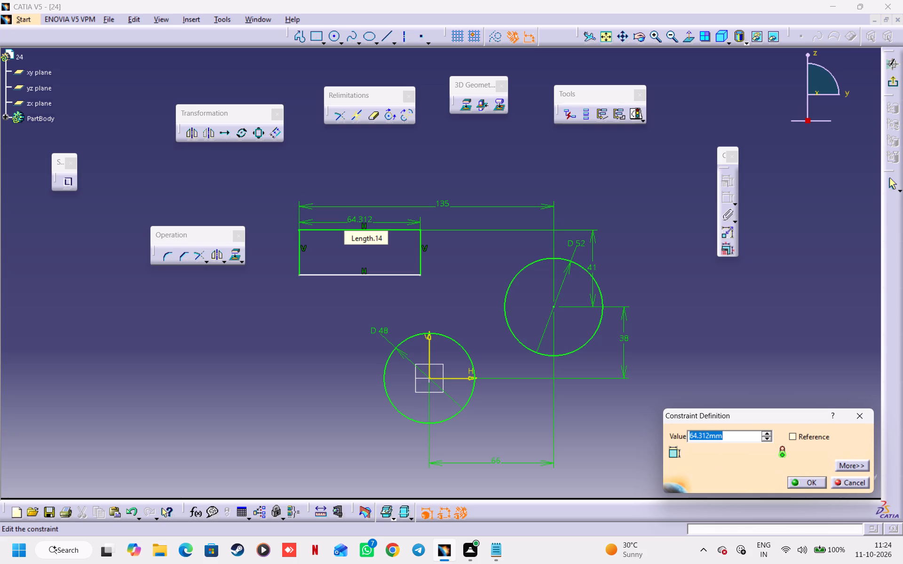
type("90")
key("Return")
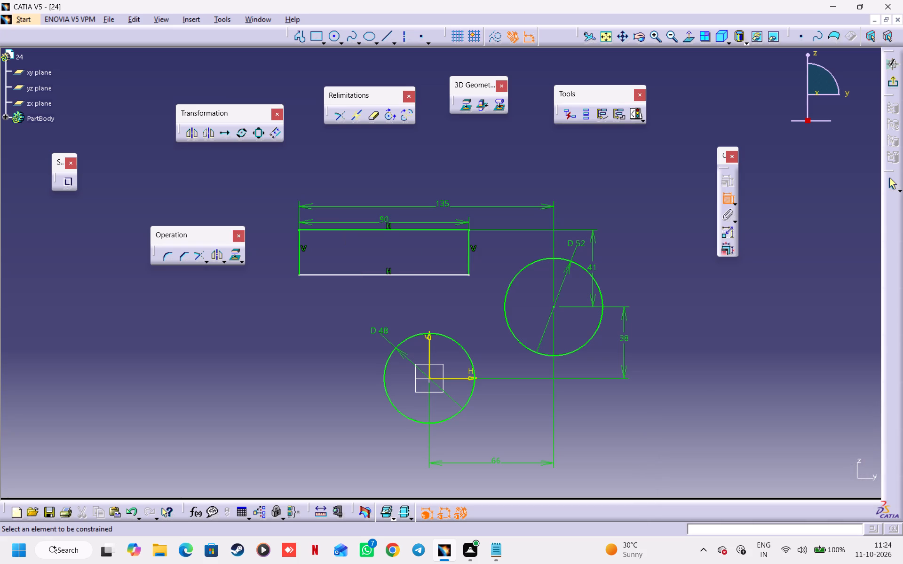
Dimension the rectangle's height on its left edge and set it to 32 mm.
left_click(300, 262)
left_click(289, 253)
left_click(289, 251)
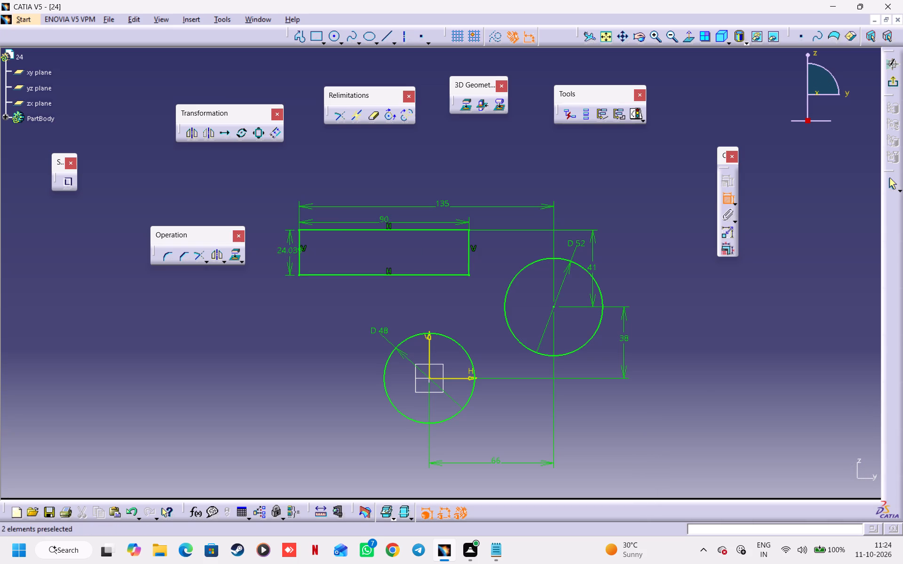
double_click(289, 251)
type("32")
key("Return")
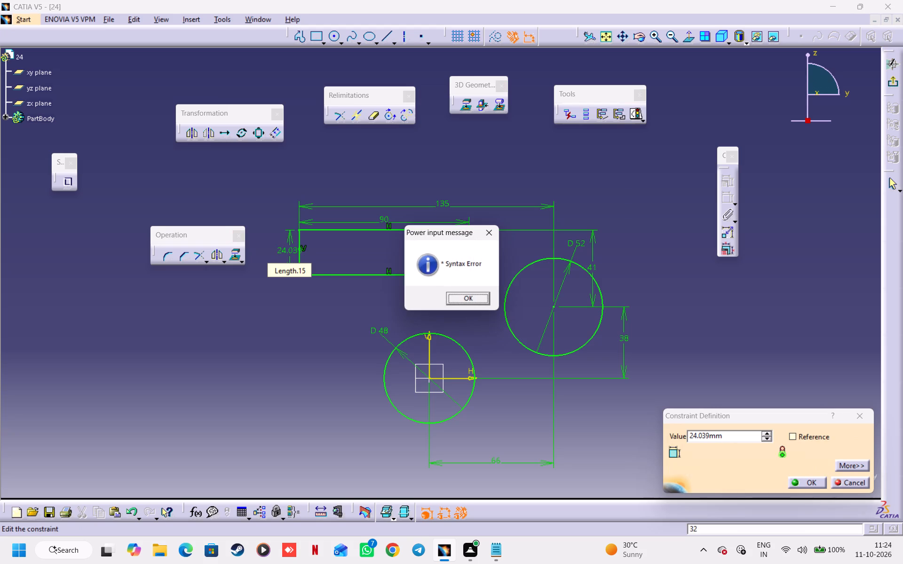
left_click(470, 294)
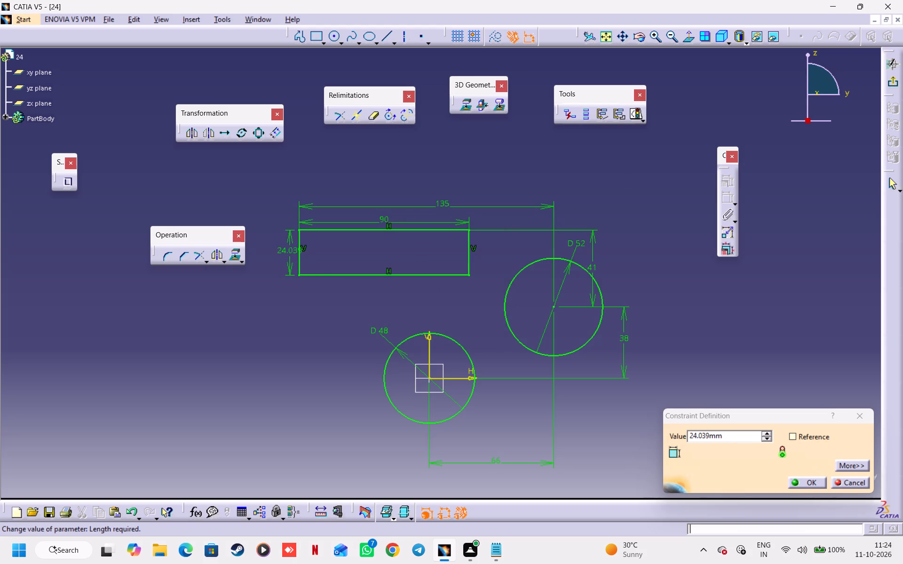
left_click_drag(729, 437, 634, 437)
type("32")
key("Return")
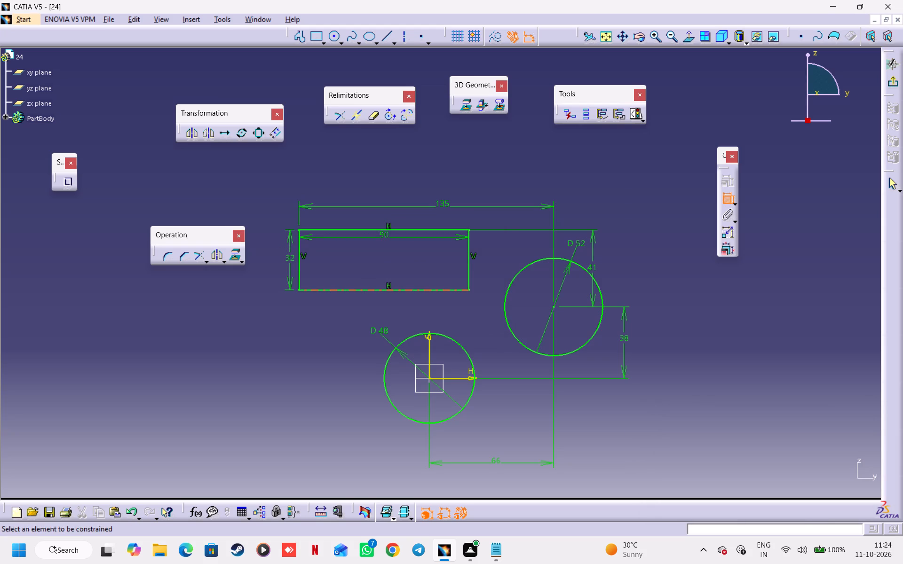
Reposition the 90 mm width dimension above the rectangle and shift the 32 mm height dimension slightly away from its left edge.
left_click_drag(397, 239, 404, 220)
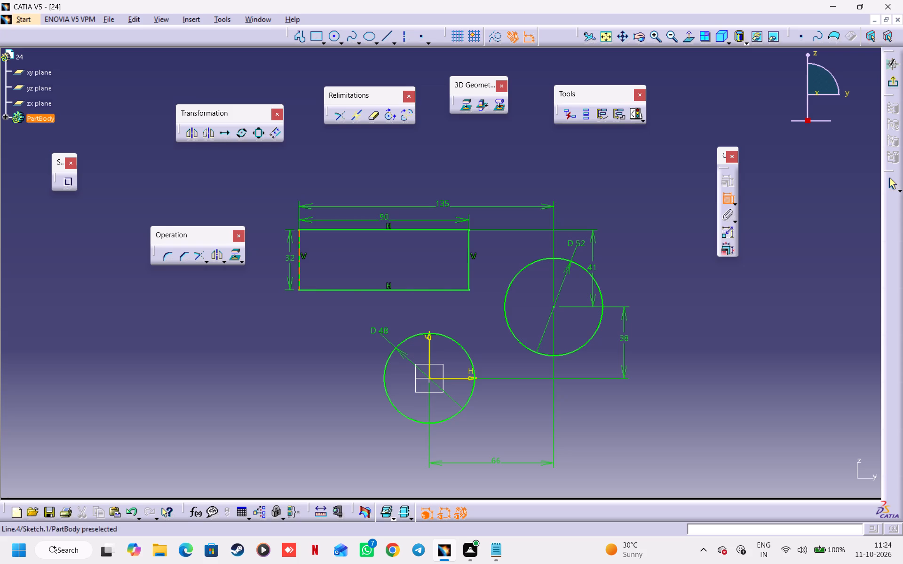
left_click(288, 288)
left_click(296, 312)
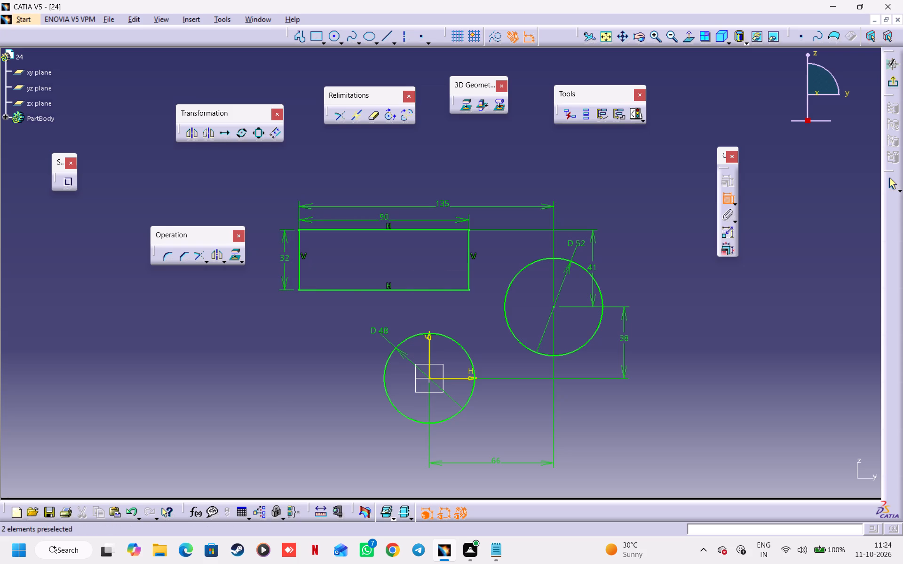
Draw a line about 102 mm long from the rectangle's top-right corner, tangent to the top of the 52 mm circle and extending past it.
middle_click_drag(316, 342, 359, 301)
middle_click_drag(359, 301, 359, 341, "ctrl")
middle_click_drag(359, 341, 359, 341)
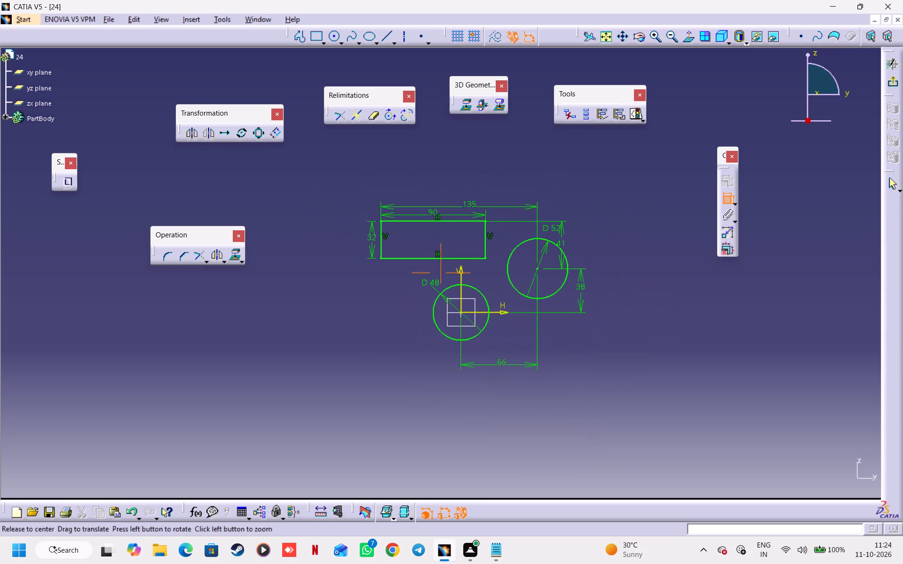
middle_click_drag(359, 341, 358, 311)
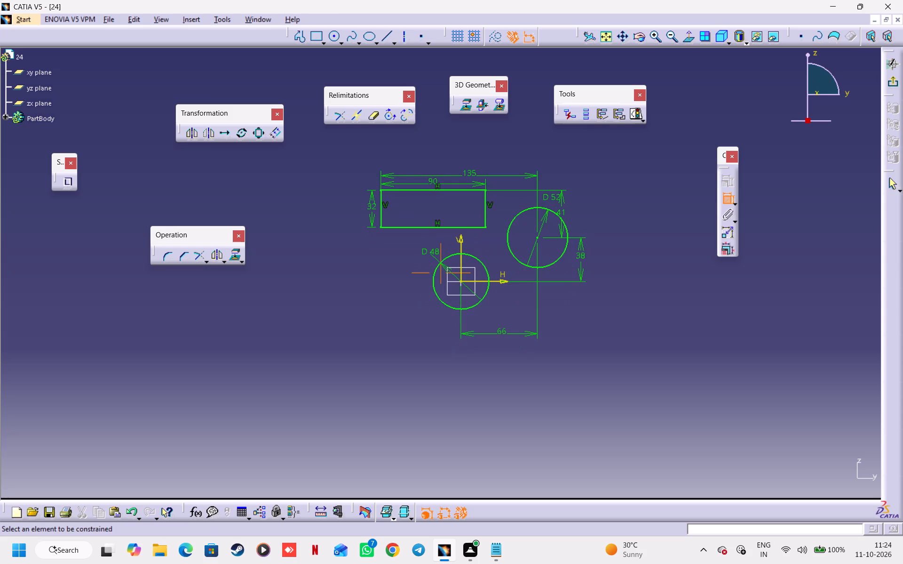
left_click(388, 33)
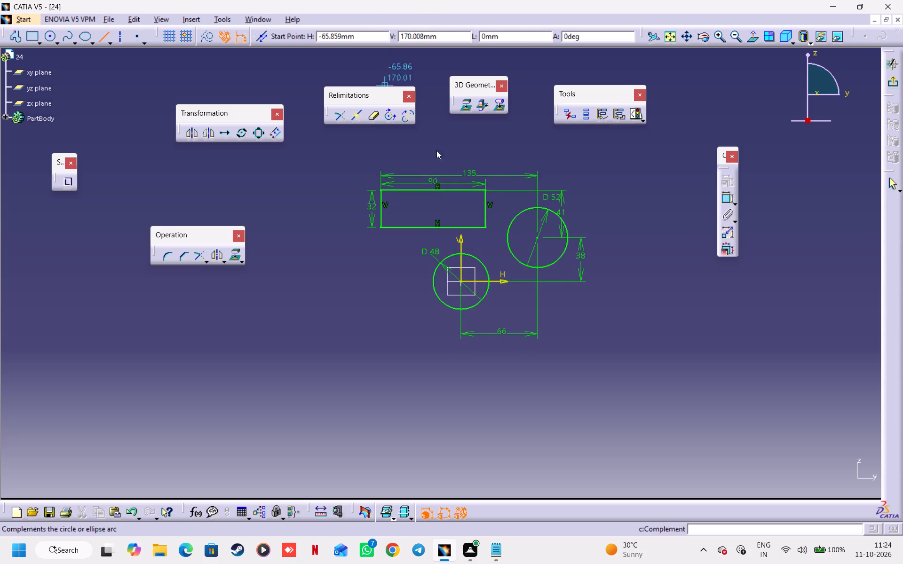
left_click(485, 189)
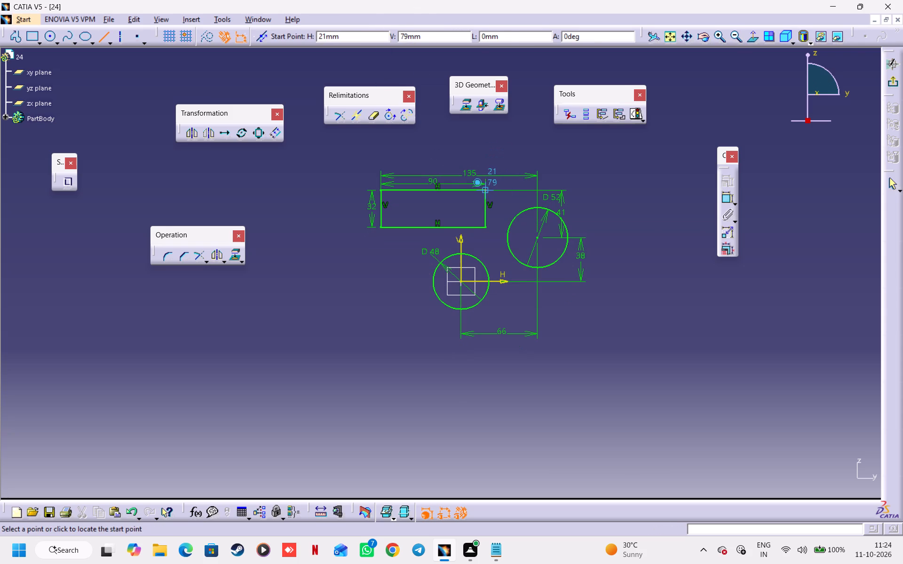
left_click(598, 226)
left_click(619, 295)
Draw a slanted line below both circles, rising from about H -40.5, V -80 mm to beyond the lower right of the 52 mm circle.
middle_click_drag(630, 322, 624, 304)
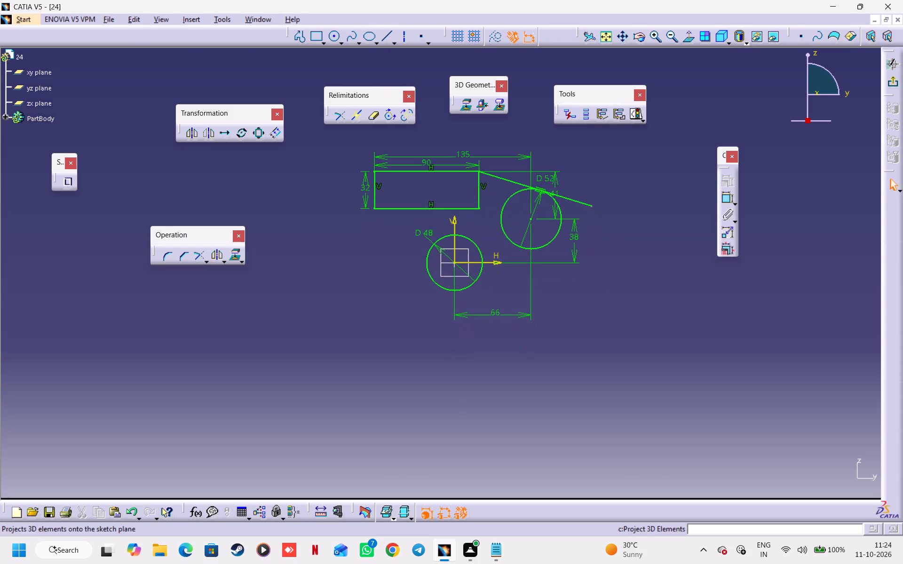
left_click(383, 36)
left_click(407, 357)
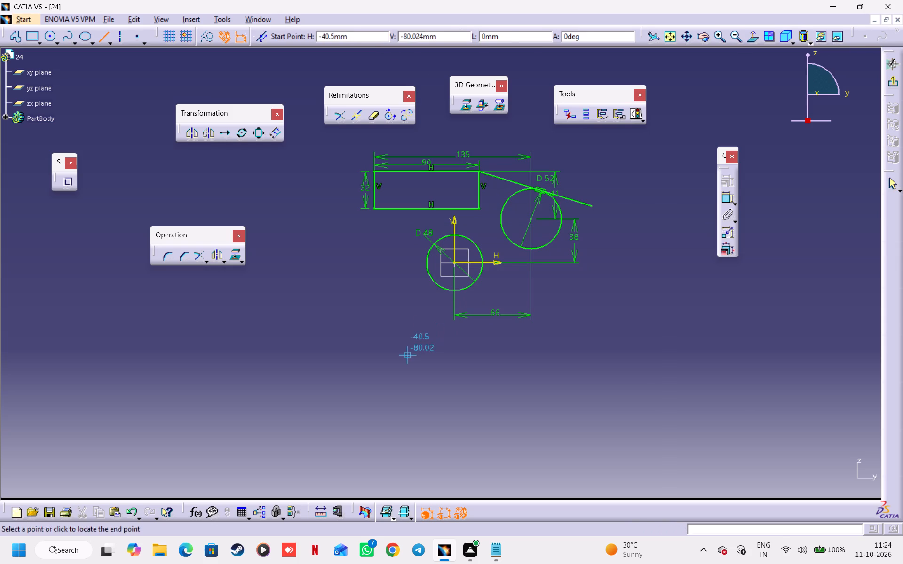
left_click(600, 240)
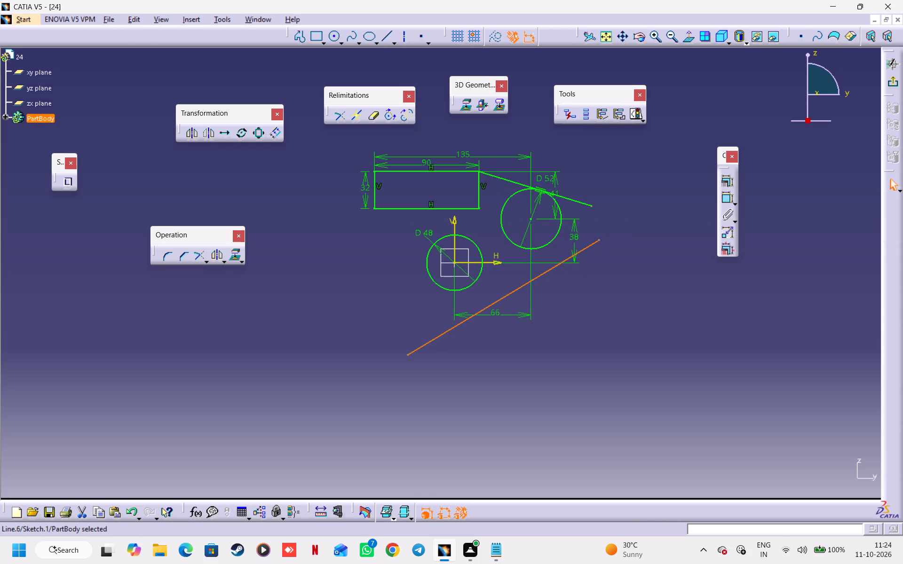
Constrain the slanted lower line tangent to the 52 mm circle and to the 48 mm circle.
left_click(541, 246, "ctrl")
left_click(726, 181)
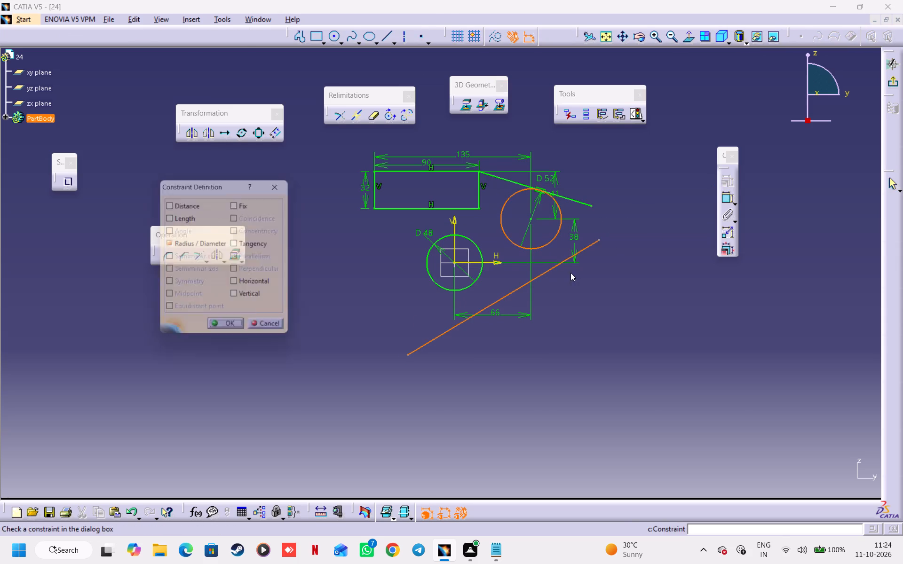
left_click(241, 245)
left_click(239, 331)
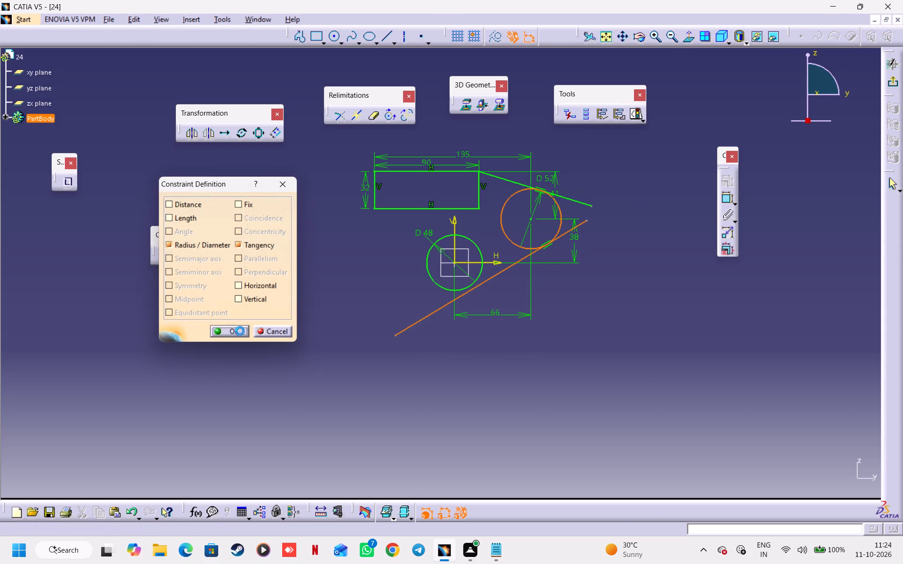
left_click(416, 321, "ctrl")
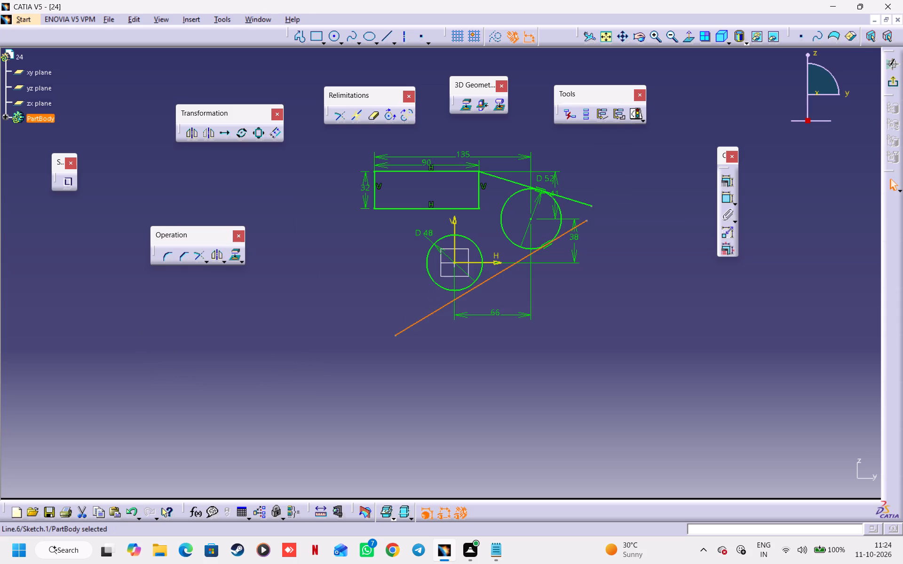
left_click(436, 286, "ctrl")
left_click(728, 180)
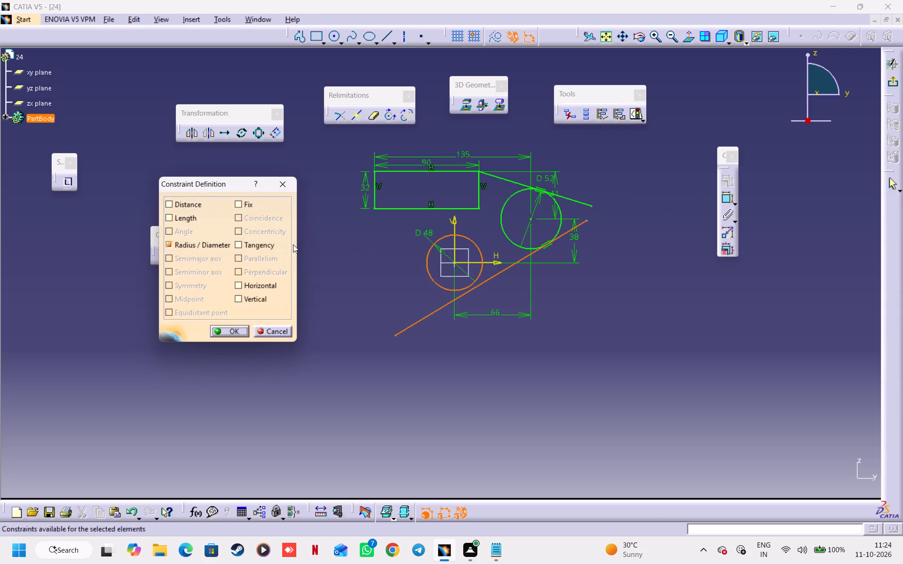
left_click(268, 243)
left_click(228, 334)
left_click(315, 355)
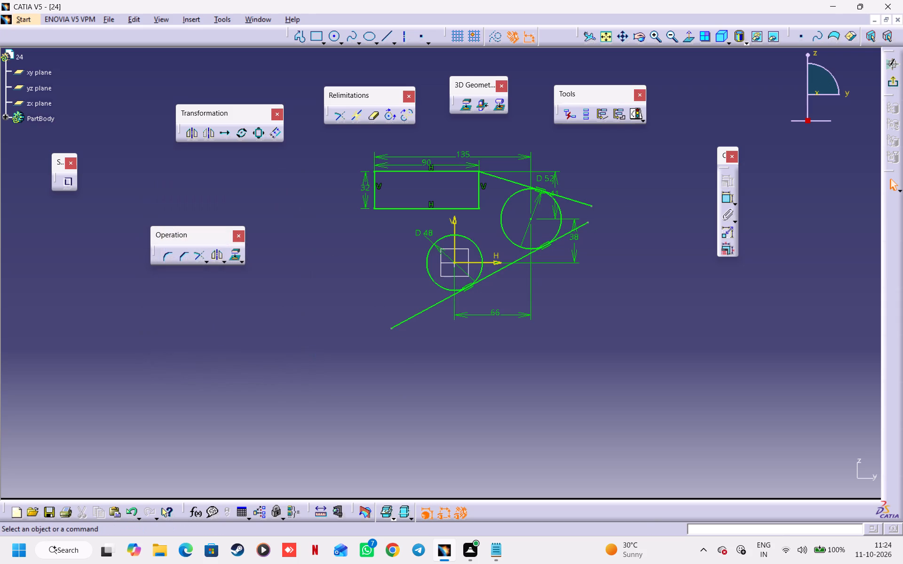
Quick Trim both overhanging ends of the lower tangent line and the upper tangent line's end beyond the 52 mm circle.
double_click(375, 118)
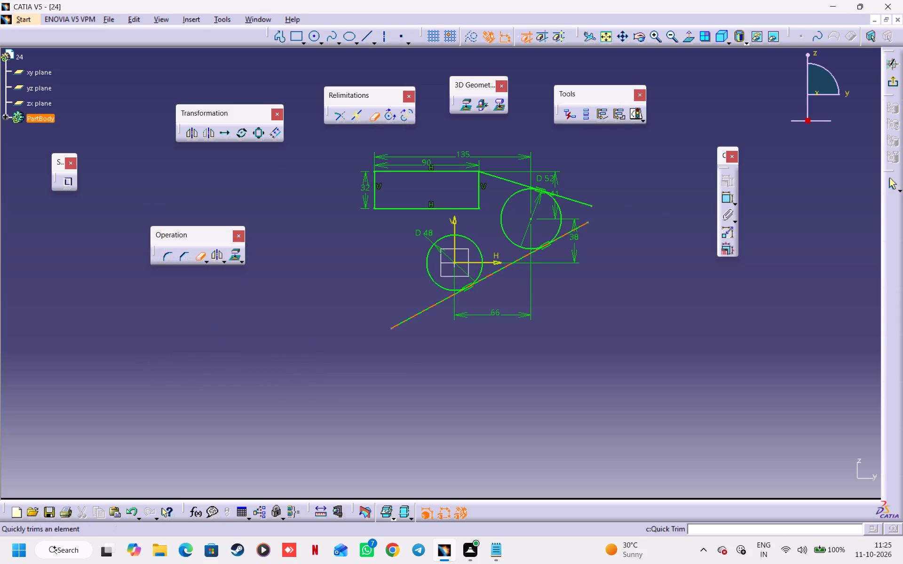
left_click(405, 321)
left_click(585, 225)
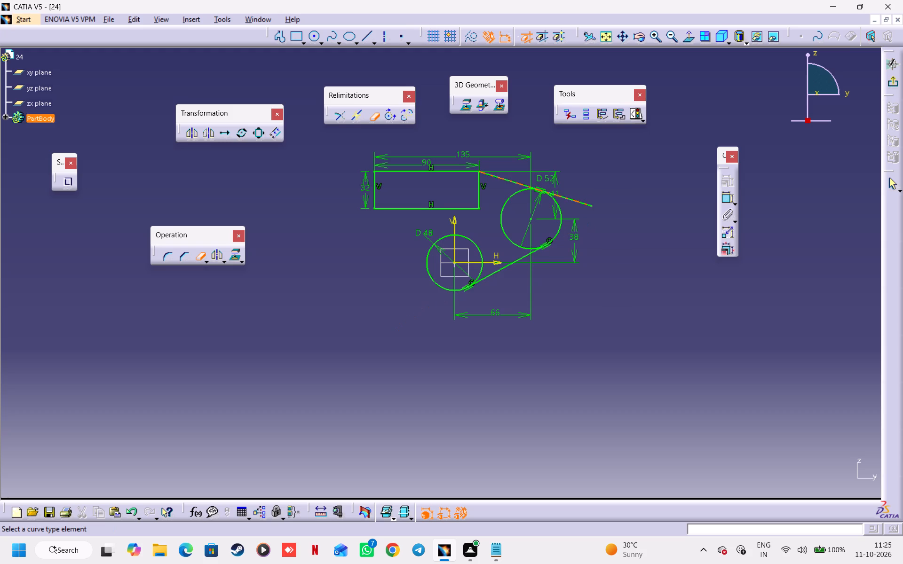
left_click(585, 202)
left_click(374, 118)
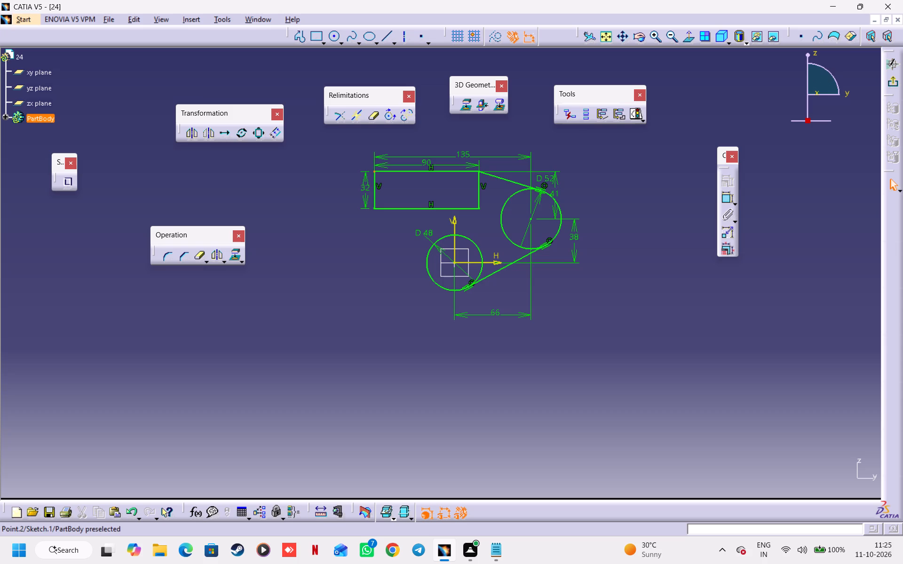
Draw a vertical line about 47 mm long from the 48 mm circle's leftmost point up to the rectangle's bottom edge.
left_click(386, 37)
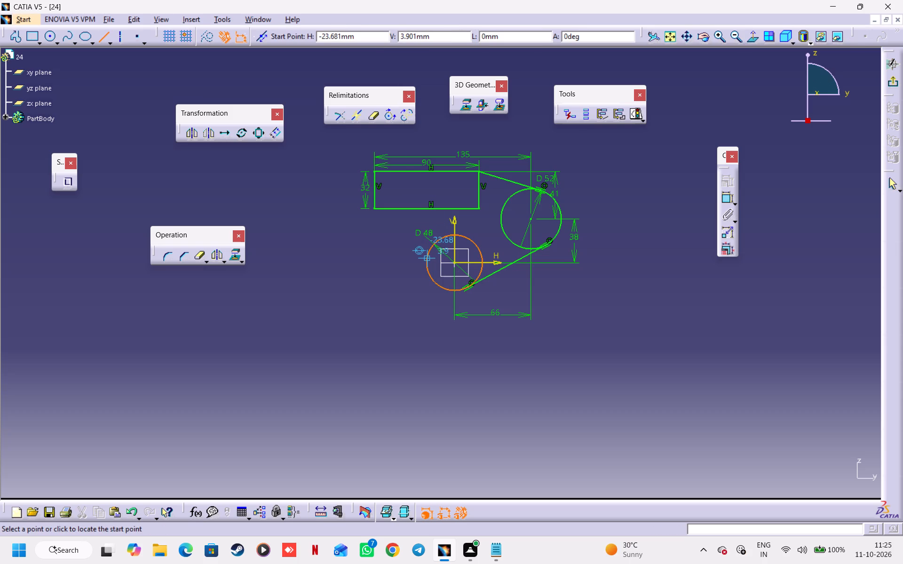
left_click(426, 264)
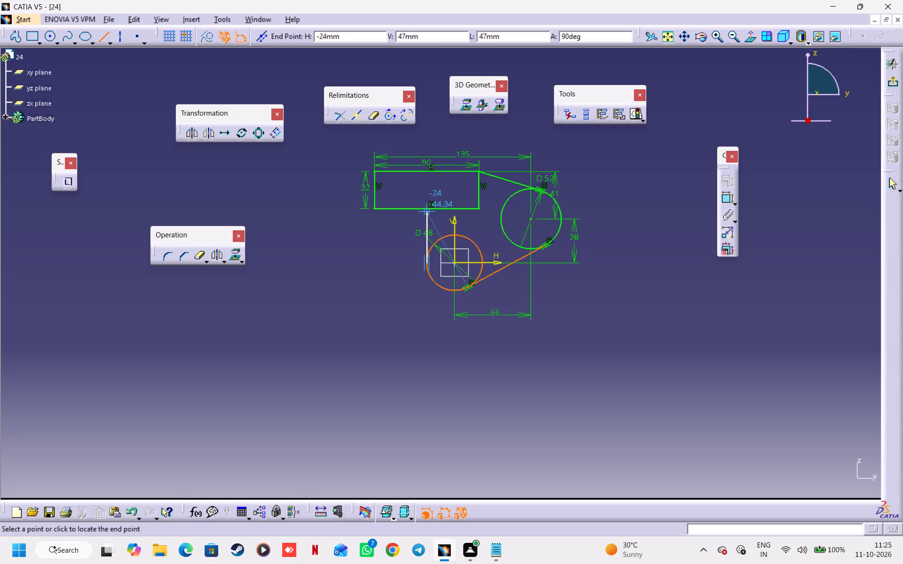
left_click(429, 208)
left_click(368, 256)
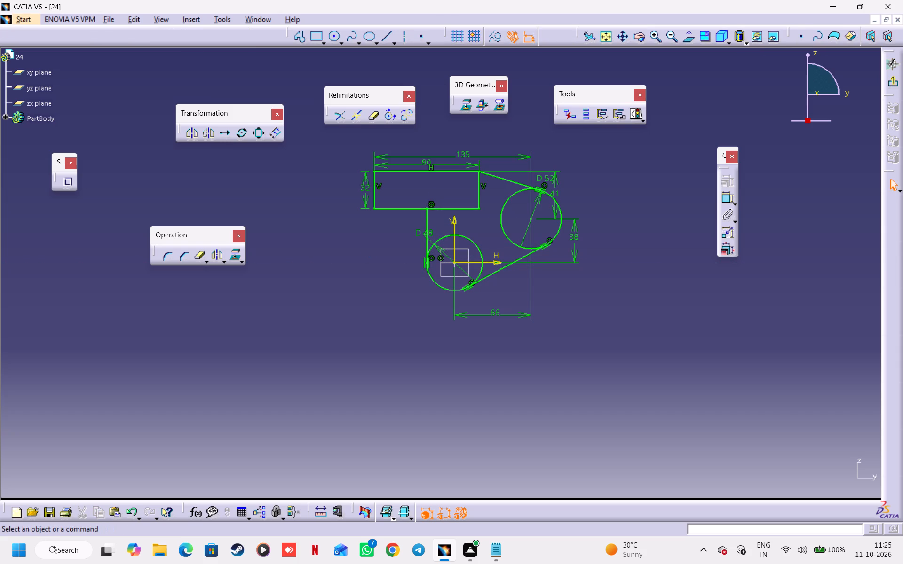
Add a 24 mm radius corner between the rectangle's bottom edge and the vertical line, converting the edge's length constraint into a distance.
left_click(163, 254)
left_click(415, 209)
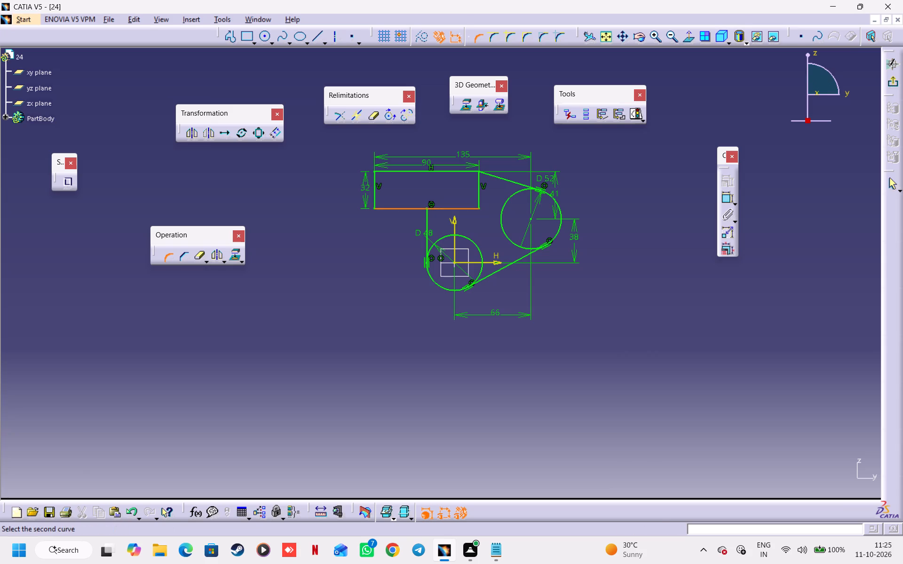
left_click(426, 219)
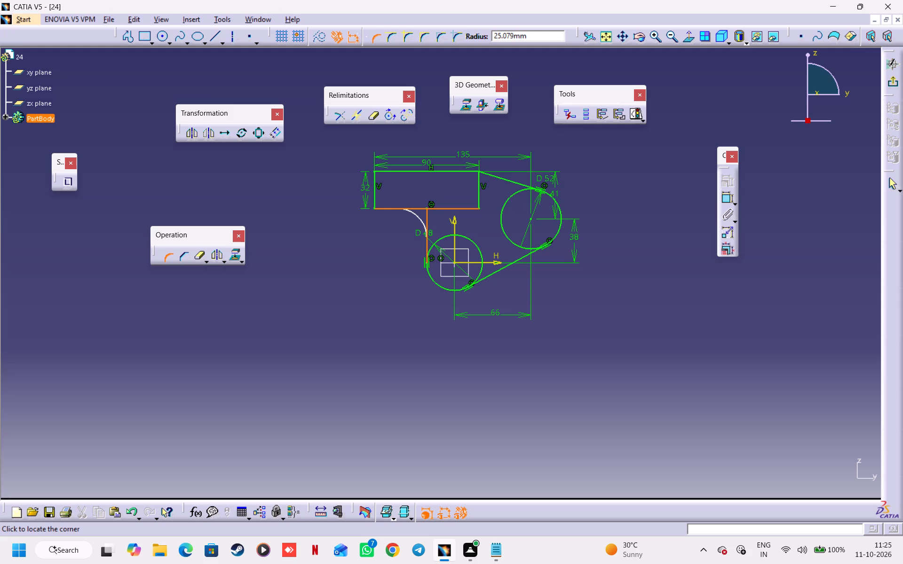
key("Tab")
key("Tab")
type("24")
key("Return")
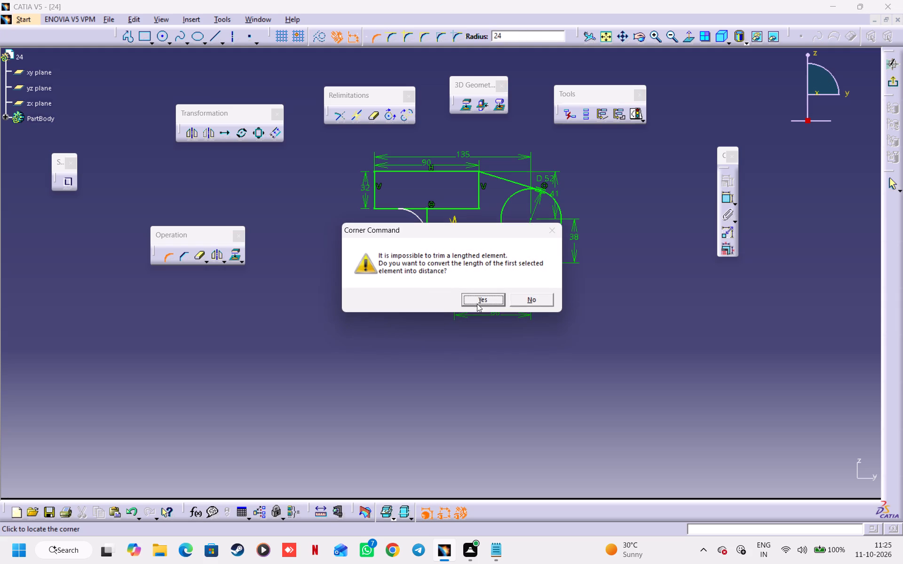
left_click(479, 300)
left_click(373, 289)
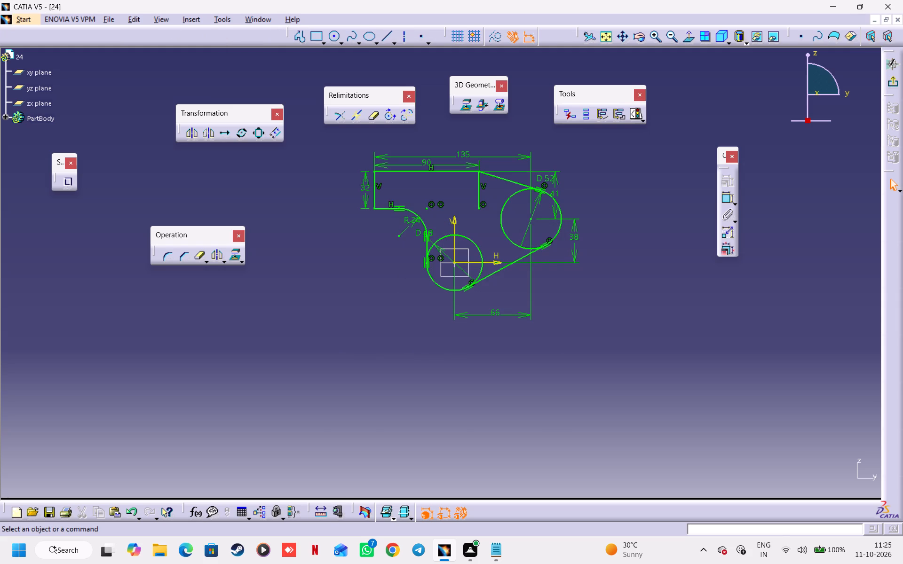
Quick Trim the rectangle's vertical edge inside the profile and delete its leftover lower endpoint.
left_click(376, 114)
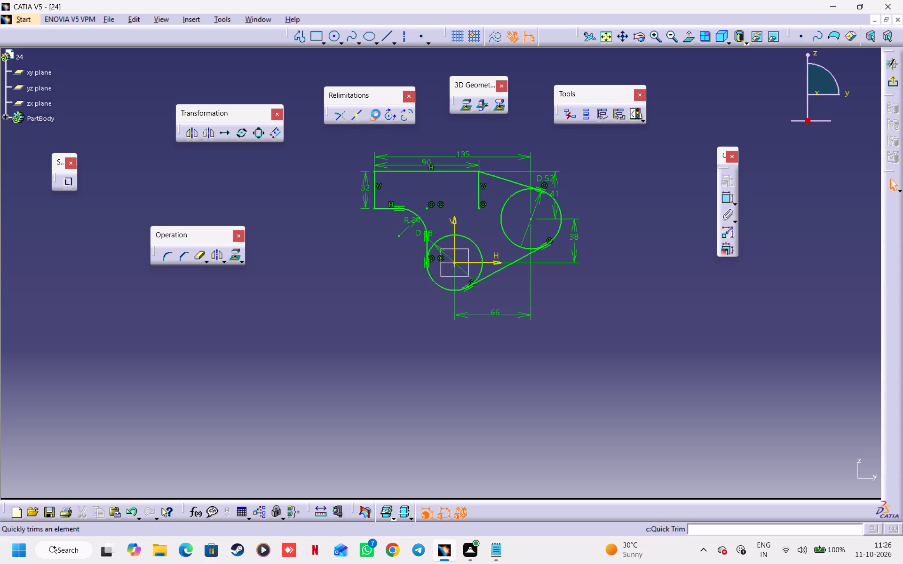
left_click(482, 197)
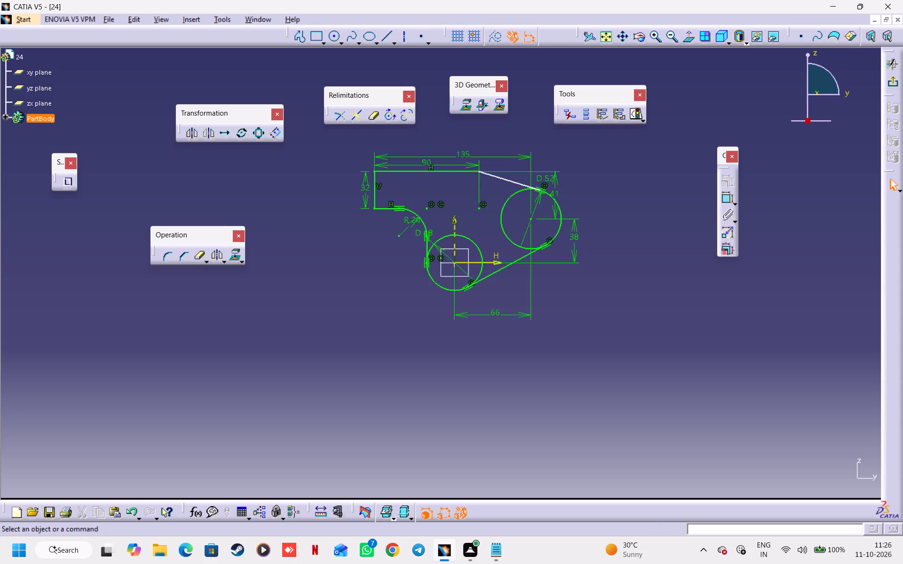
left_click(300, 181)
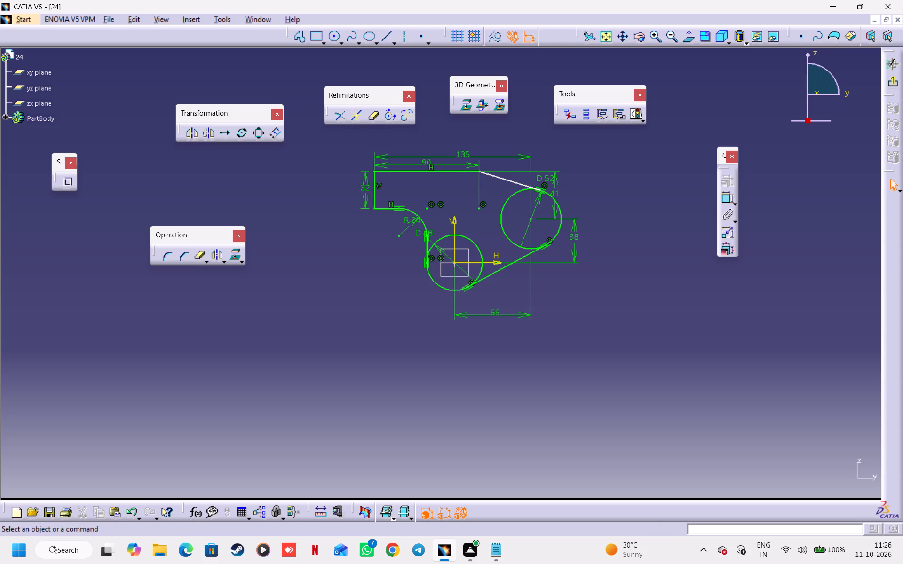
right_click(481, 210)
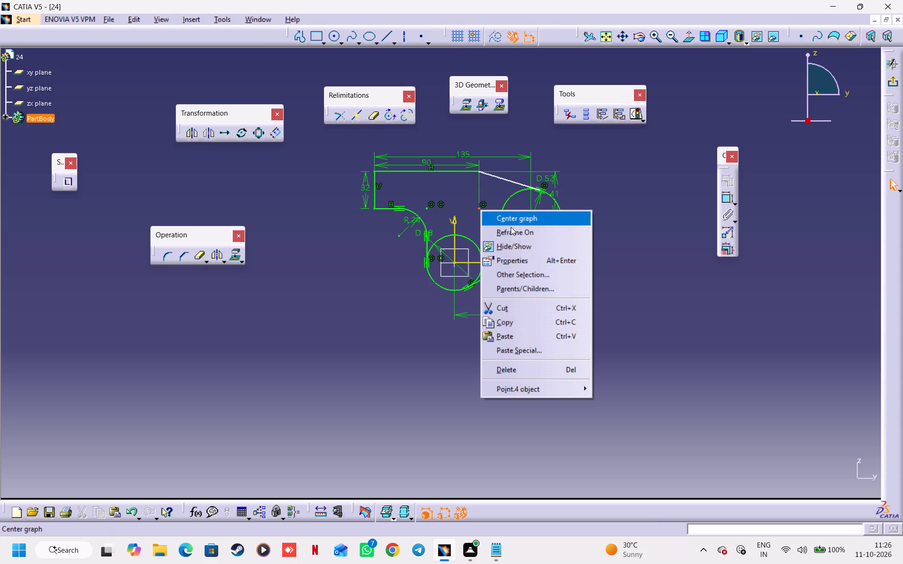
left_click(515, 371)
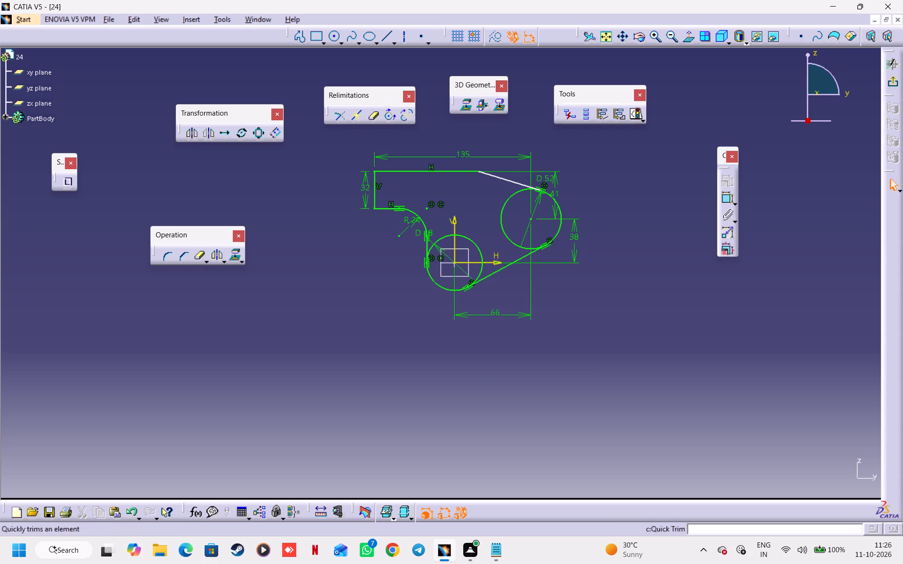
Dimension the length of the profile's top horizontal edge, placing the dimension just above the line.
left_click(726, 197)
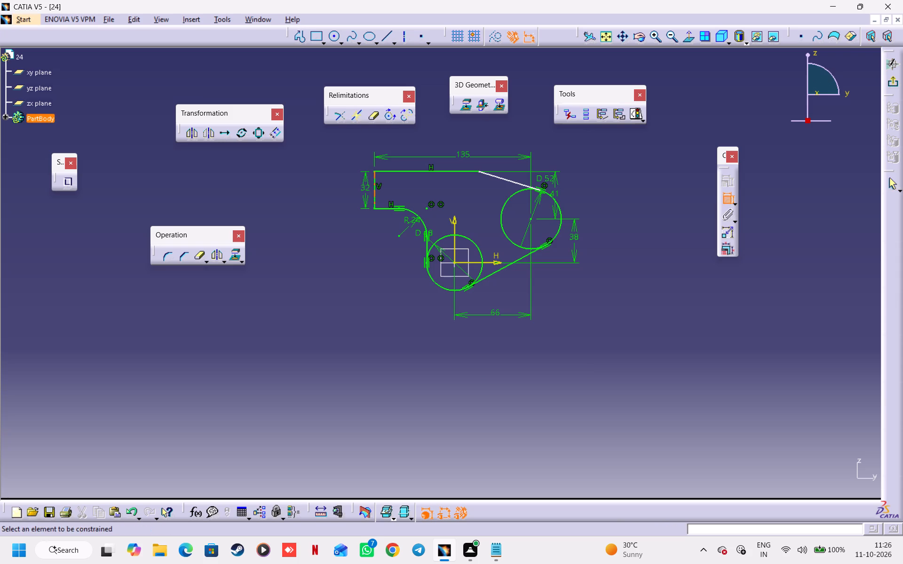
left_click(415, 172)
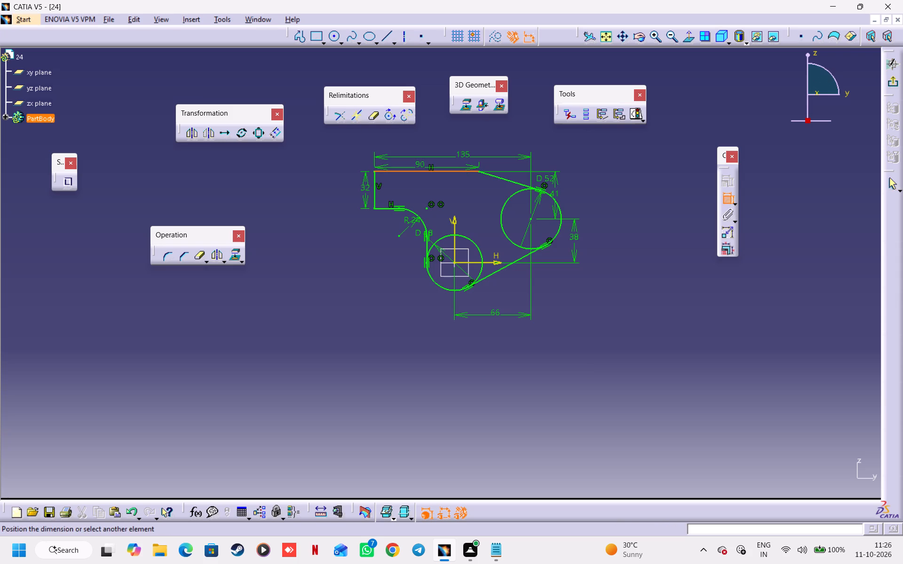
left_click(421, 166)
left_click(667, 186)
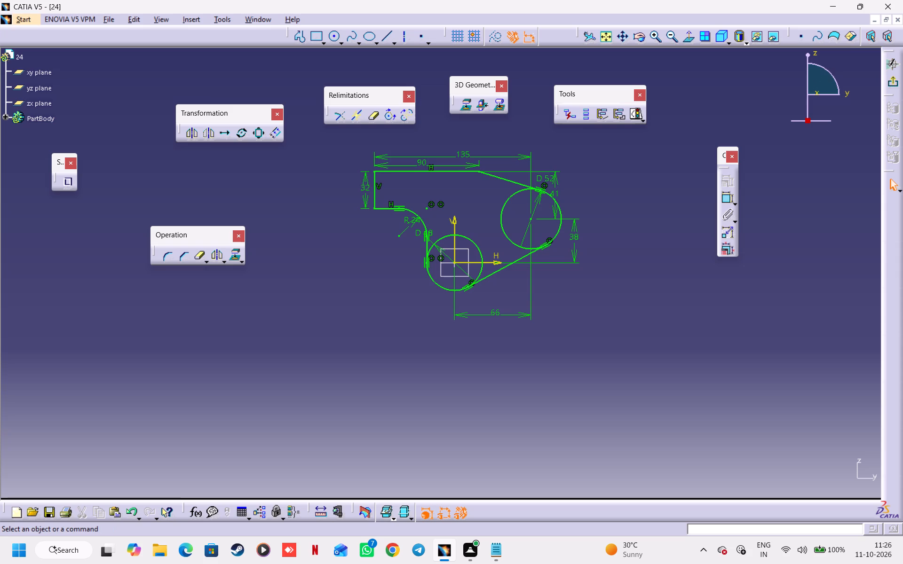
Quick Trim the inner arcs of the 48 mm and 52 mm circles to leave one closed outline, and exit the sketch.
double_click(372, 117)
left_click(474, 243)
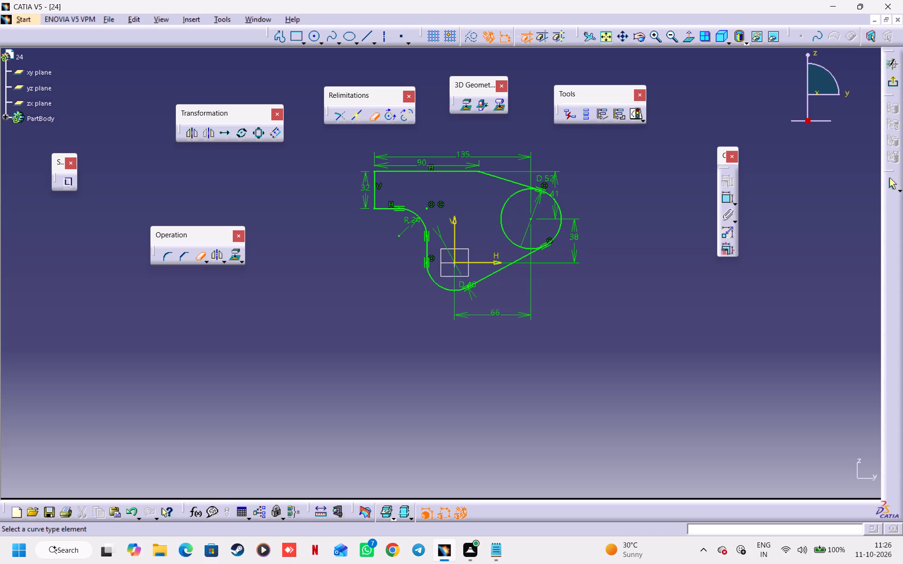
left_click(506, 231)
left_click(374, 117)
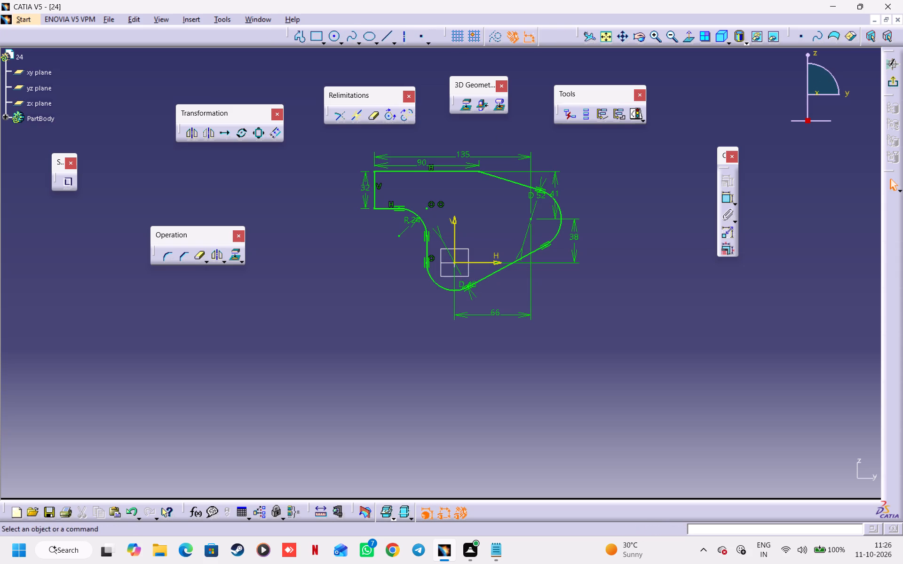
left_click(893, 80)
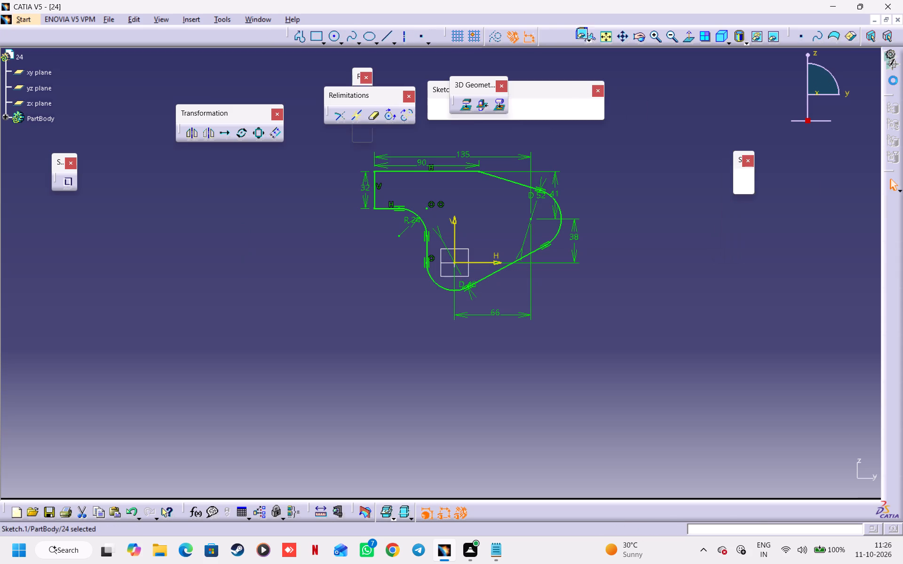
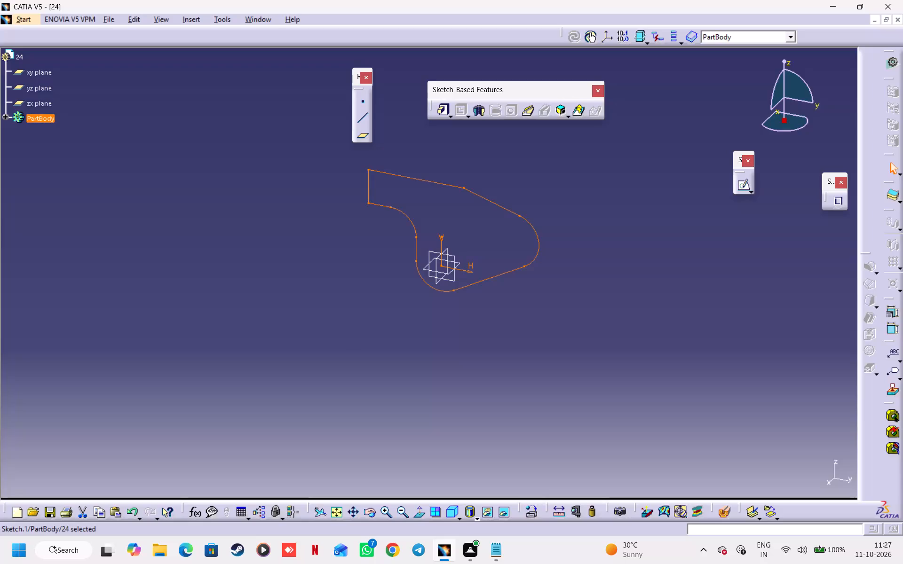
Pad the closed profile sketch with a mirrored extent and a first-limit length of 18/2 (9 mm), and preview the solid.
middle_click_drag(549, 329, 502, 398)
middle_click_drag(502, 398, 580, 399)
middle_click_drag(589, 387, 589, 404)
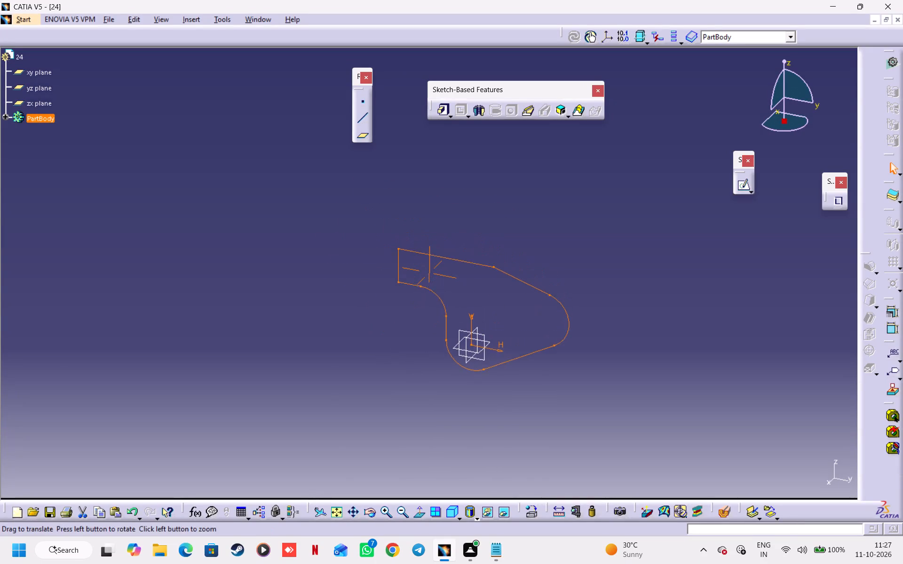
middle_click_drag(589, 404, 589, 408)
middle_click_drag(586, 400, 606, 384)
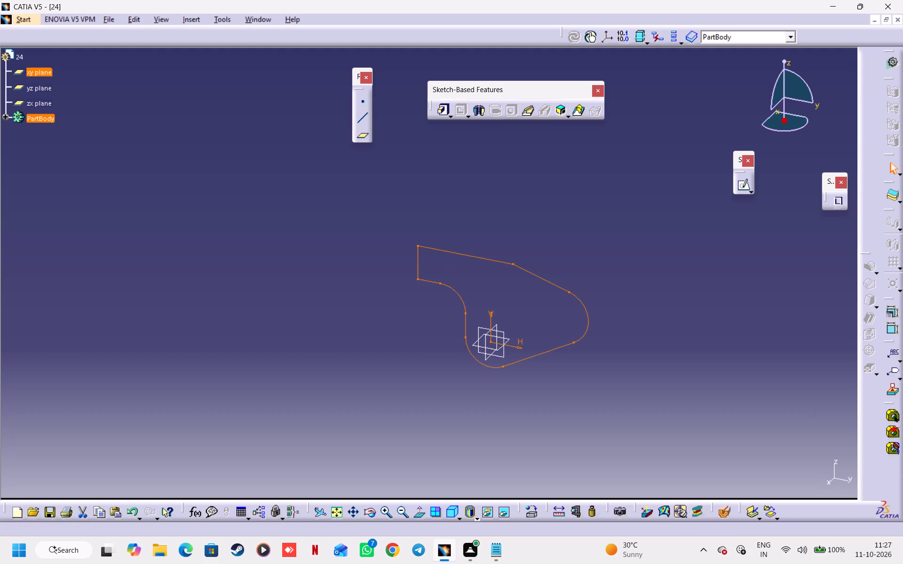
left_click(444, 109)
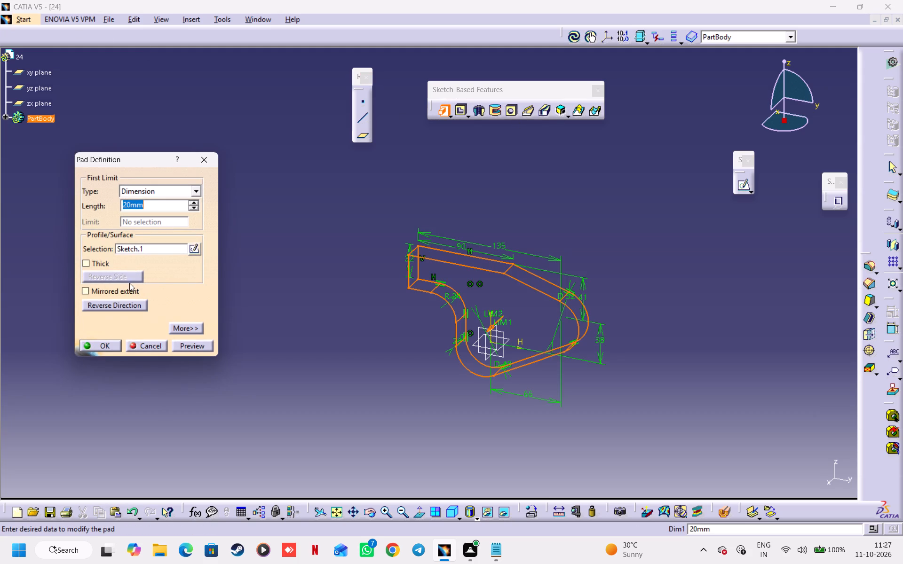
left_click(129, 290)
left_click_drag(155, 209, 77, 206)
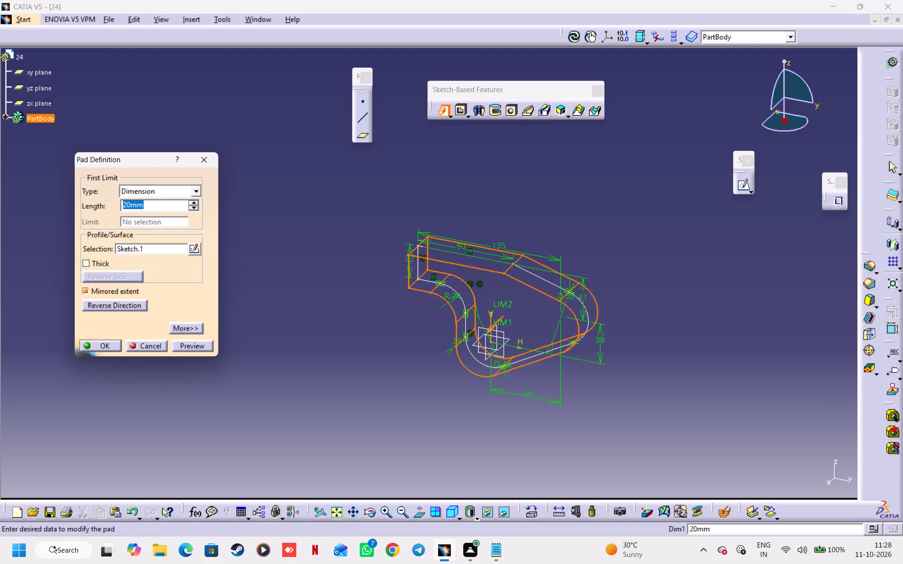
left_click_drag(77, 206, 59, 206)
type("18/2")
scroll(278, 237, "up", 1)
left_click(321, 234)
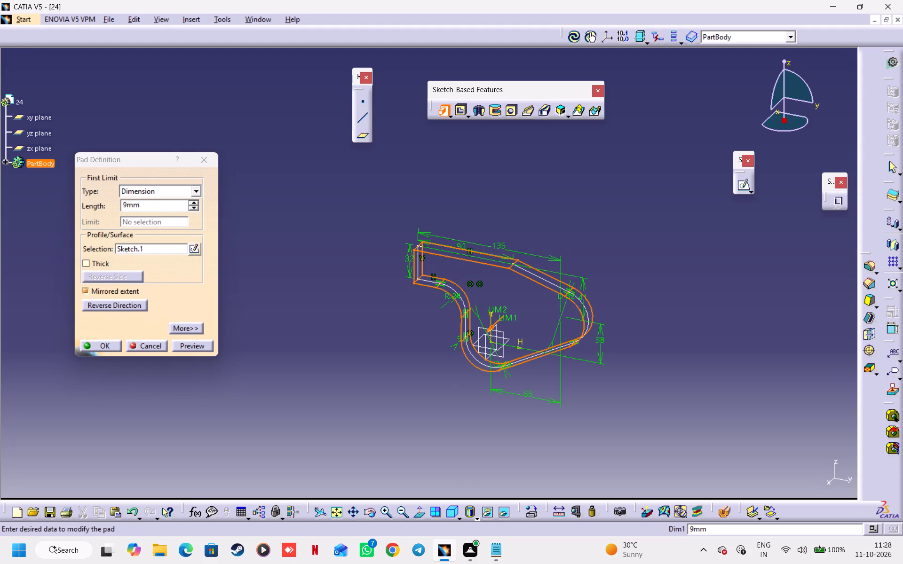
left_click_drag(784, 130, 810, 129)
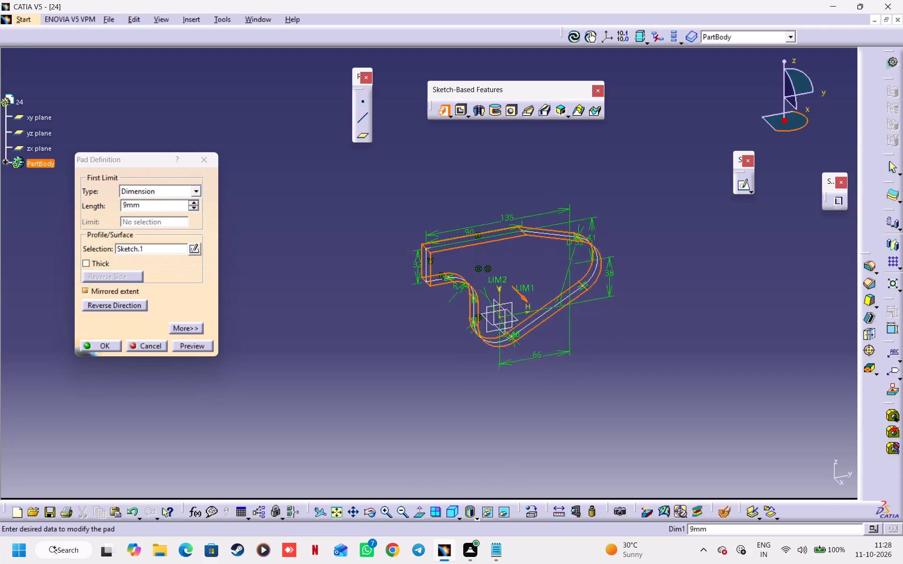
left_click_drag(810, 129, 824, 121)
middle_click_drag(671, 253, 651, 326)
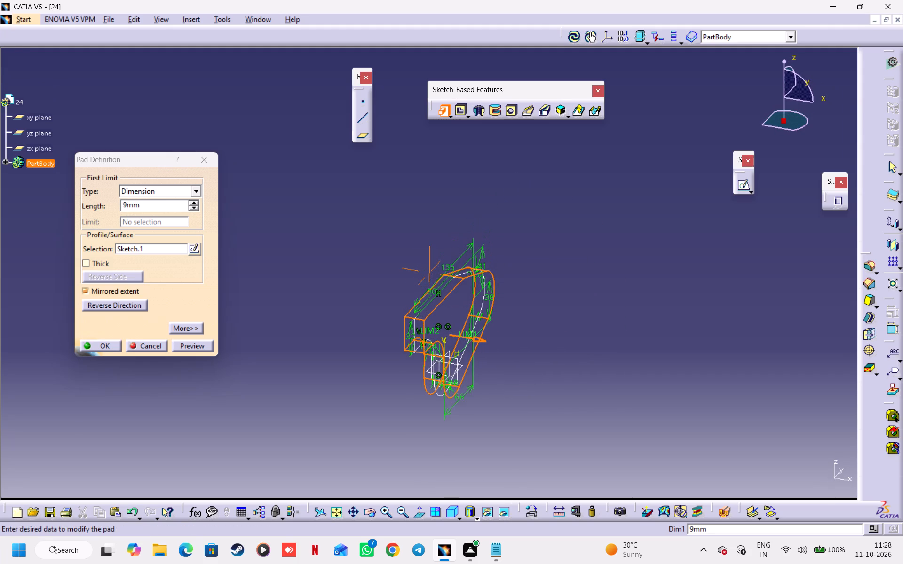
middle_click_drag(651, 326, 649, 344)
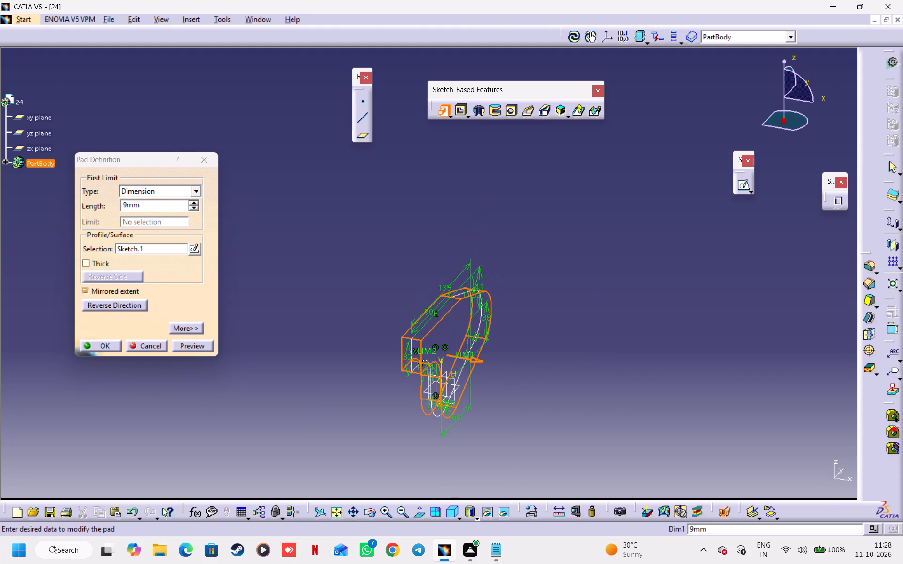
left_click(210, 344)
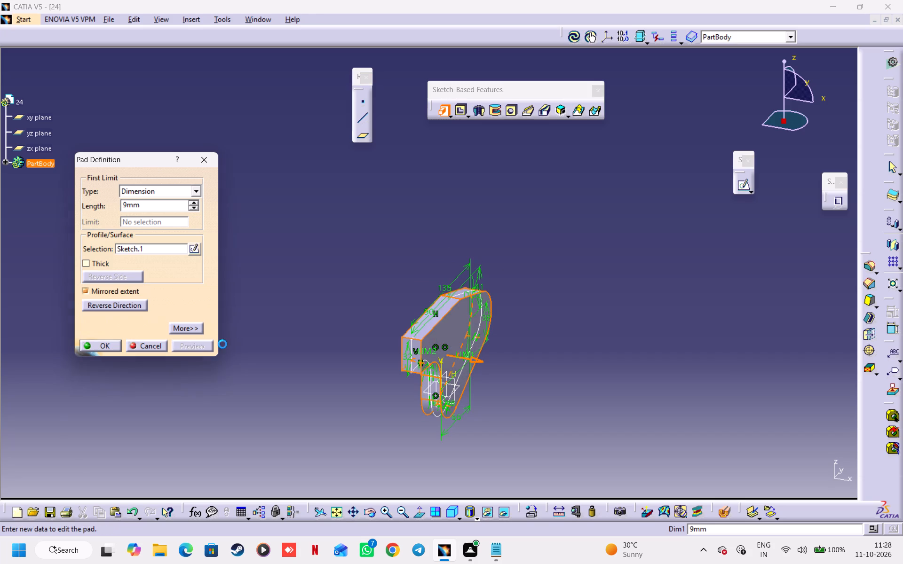
middle_click_drag(309, 359, 309, 291)
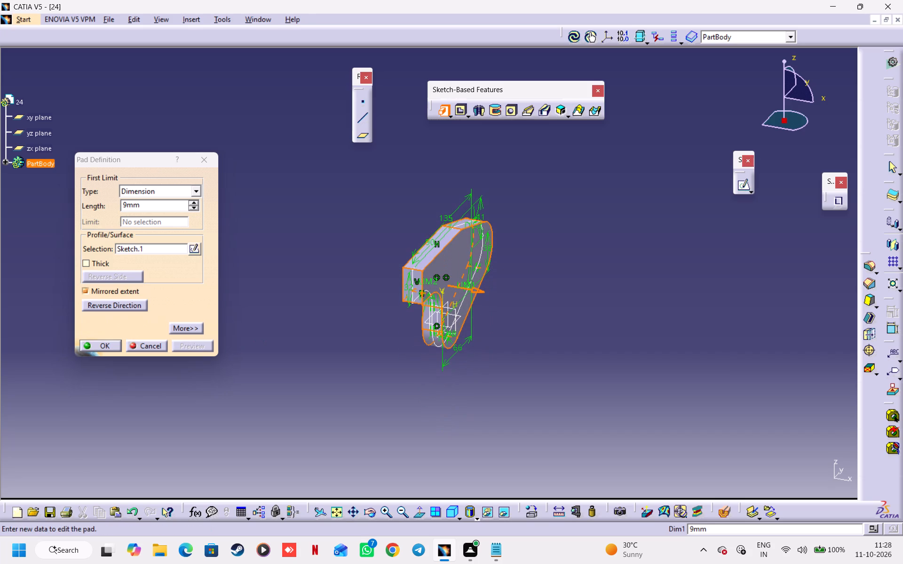
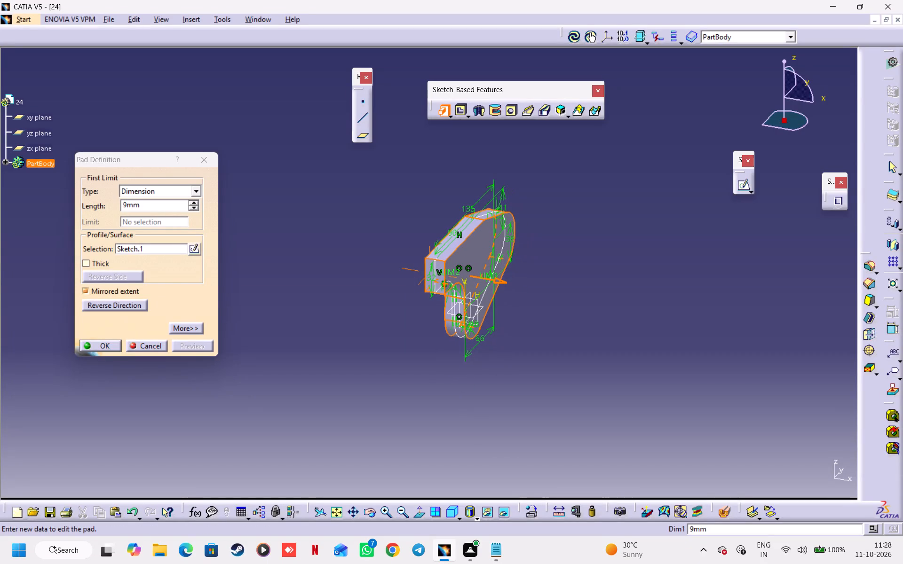
Create the mirrored 9 mm pad from the profile sketch and clear the selection.
middle_click_drag(555, 343, 523, 347)
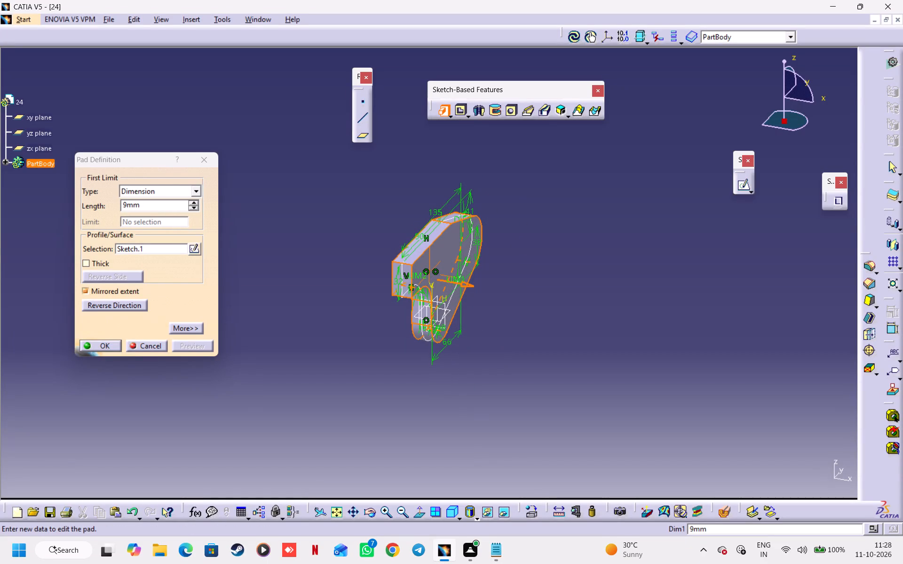
middle_click_drag(524, 341, 538, 350)
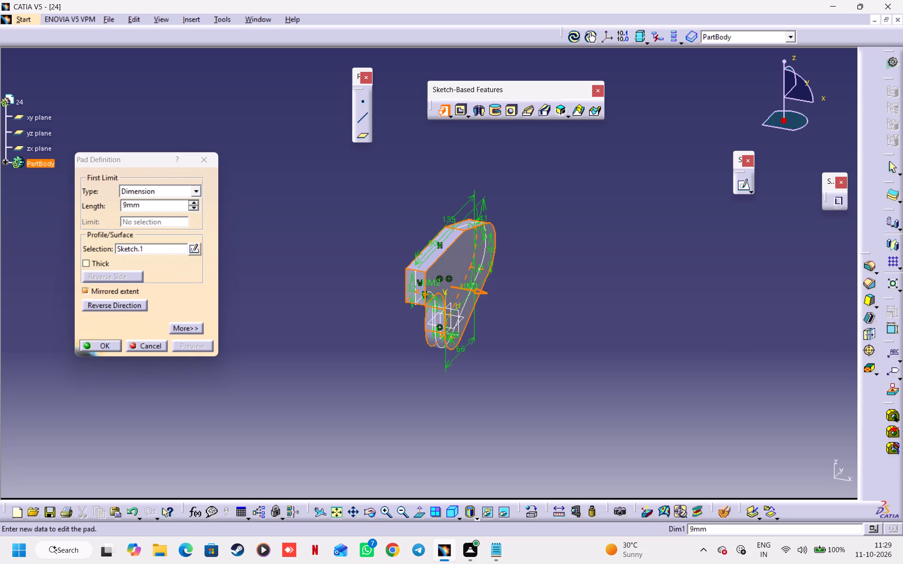
left_click(91, 347)
left_click(294, 344)
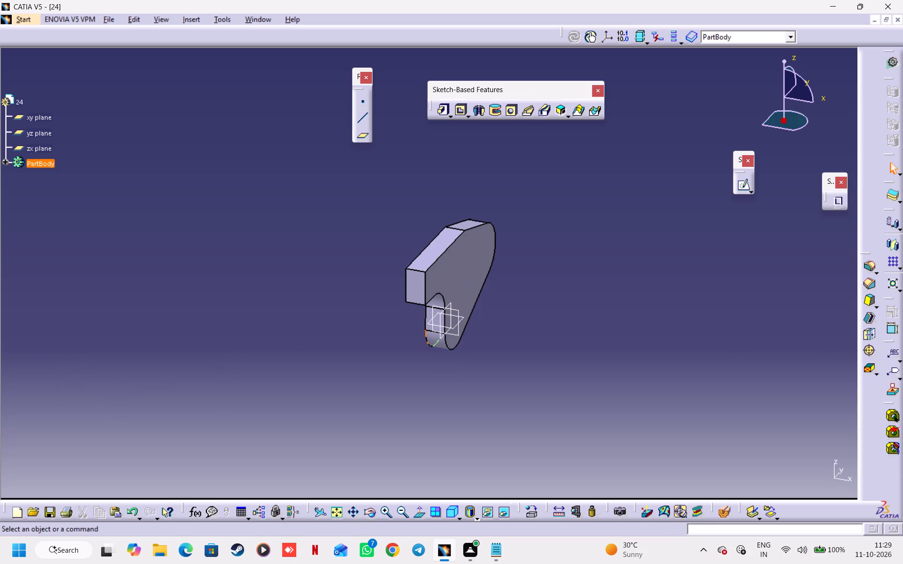
In a new sketch on the yz plane, draw a circle centred on the origin, slightly larger than the plate's lower rounded end.
left_click_drag(806, 123, 760, 150)
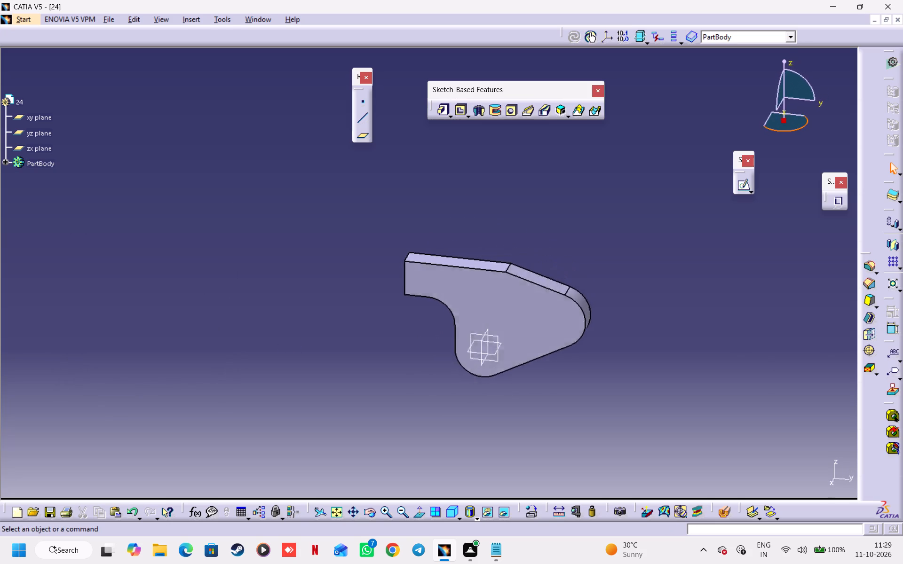
left_click_drag(760, 150, 805, 139)
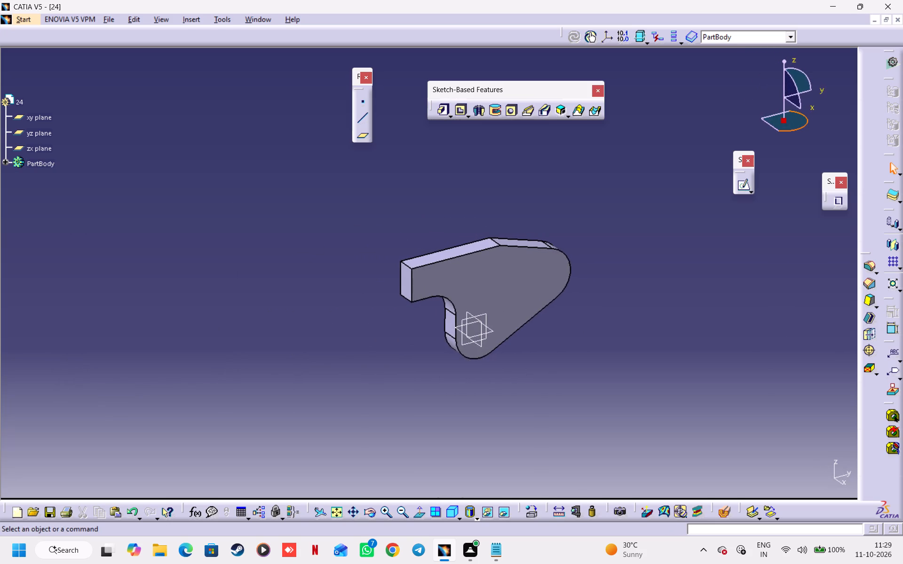
left_click_drag(805, 139, 807, 131)
left_click(807, 131)
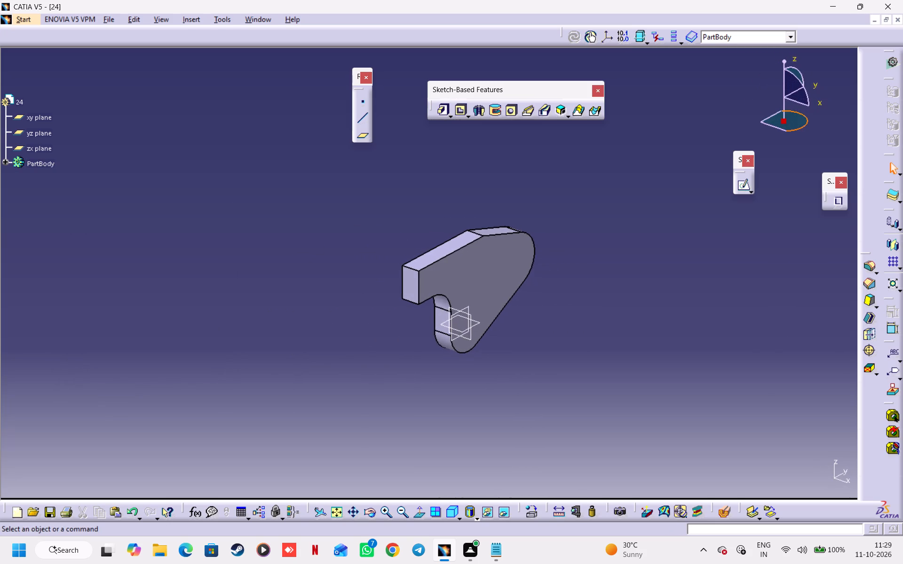
left_click_drag(806, 124, 804, 128)
middle_click_drag(656, 257, 635, 226)
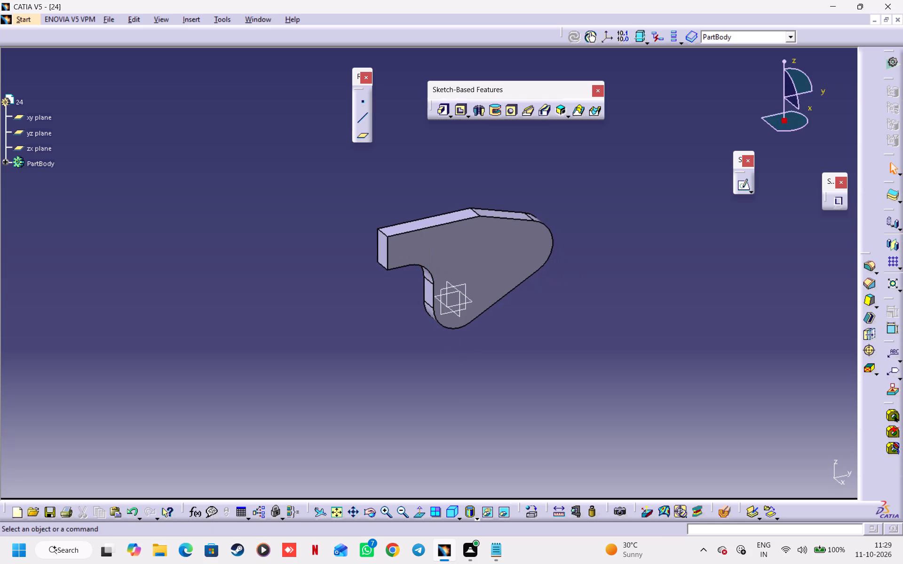
left_click(513, 258)
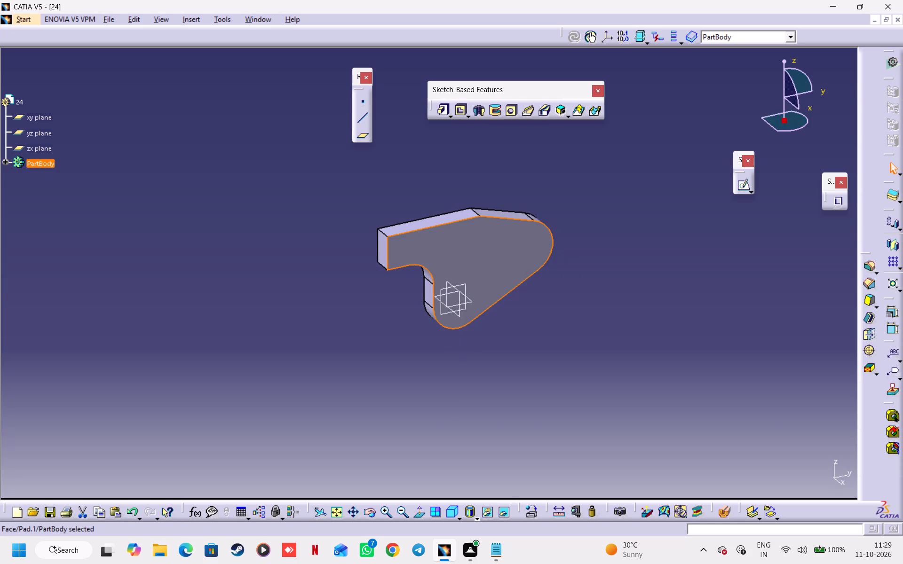
left_click(555, 342)
left_click(465, 285)
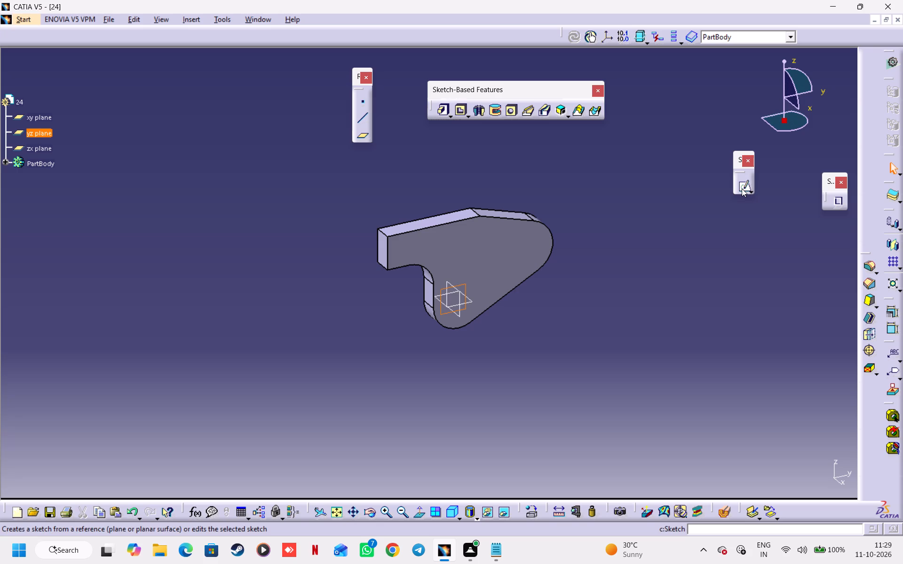
left_click(742, 188)
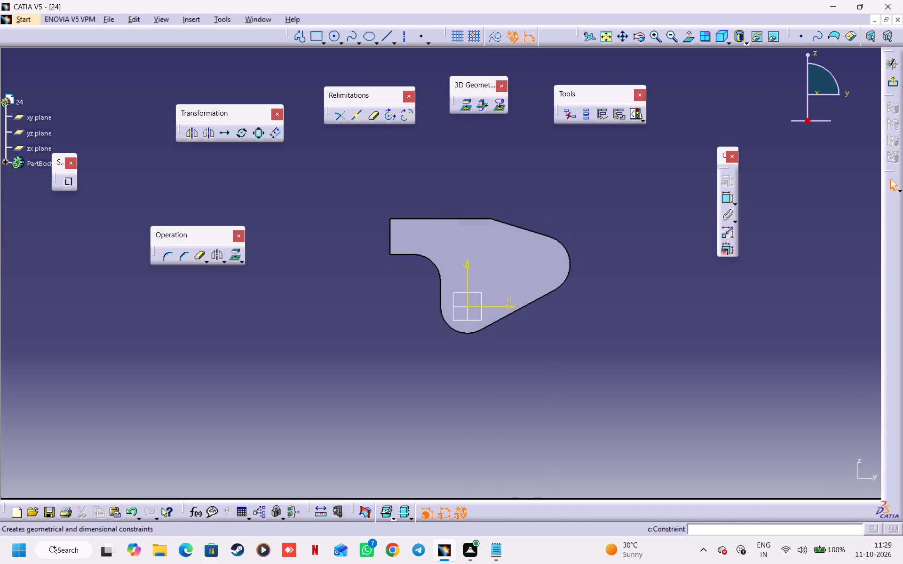
left_click(333, 34)
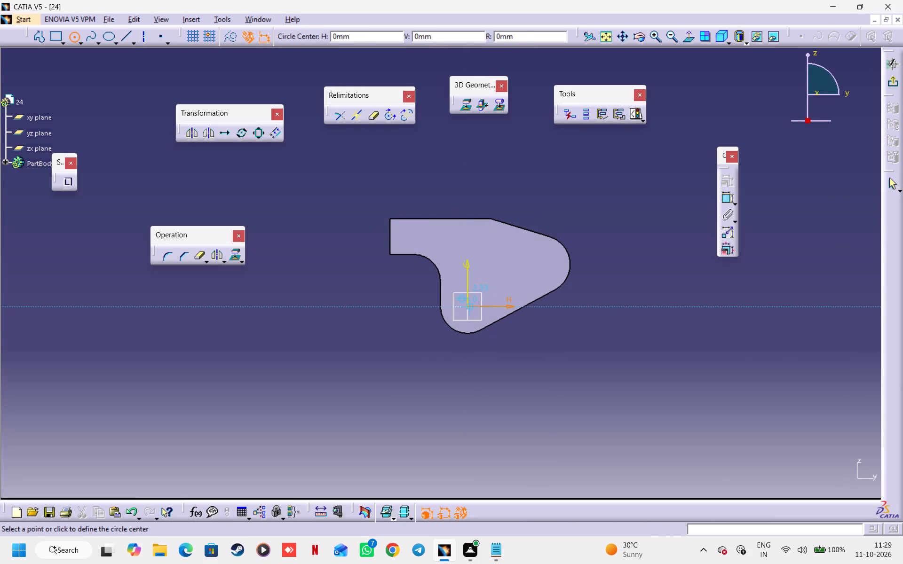
left_click(466, 305)
left_click(468, 345)
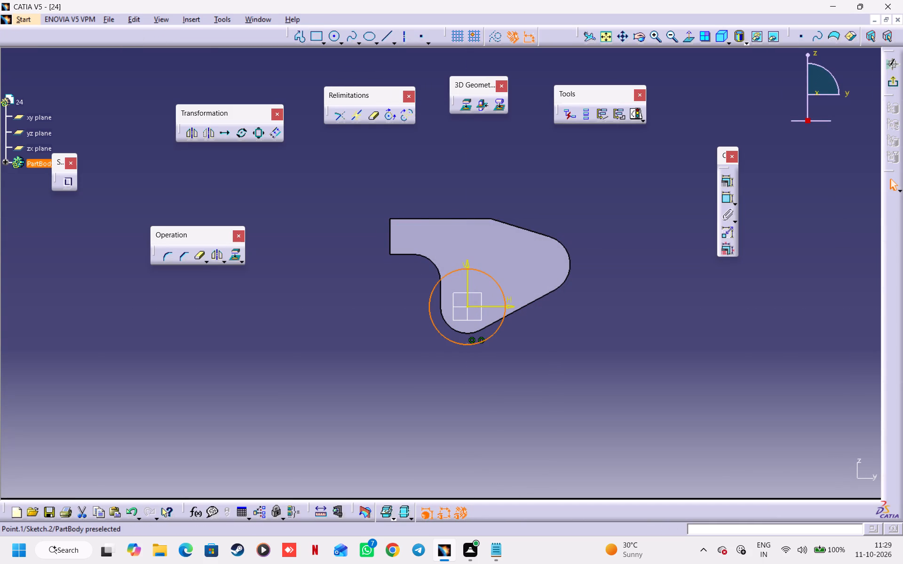
Constrain the circle to be coincident with the plate's lower rounded edge, and exit the sketch.
left_click(465, 333, "ctrl")
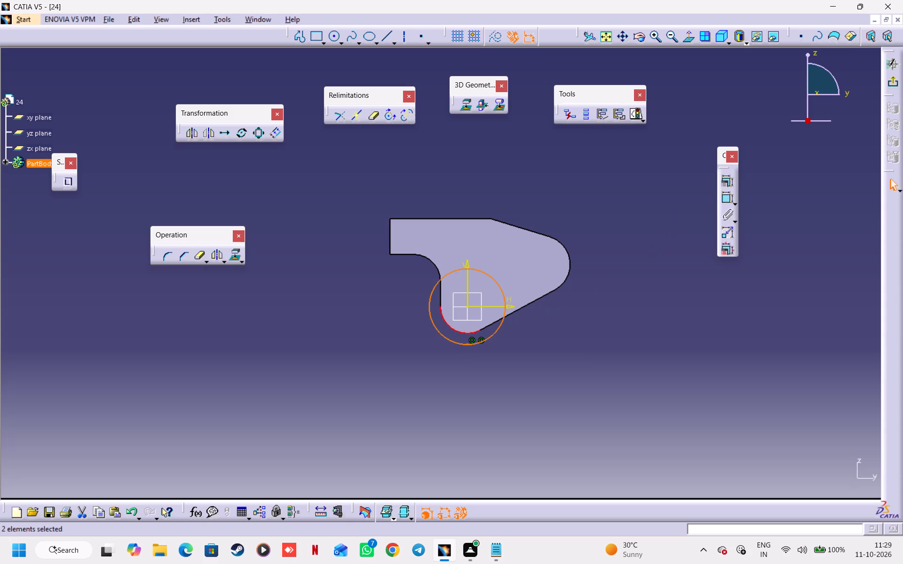
left_click(728, 186)
left_click(275, 221)
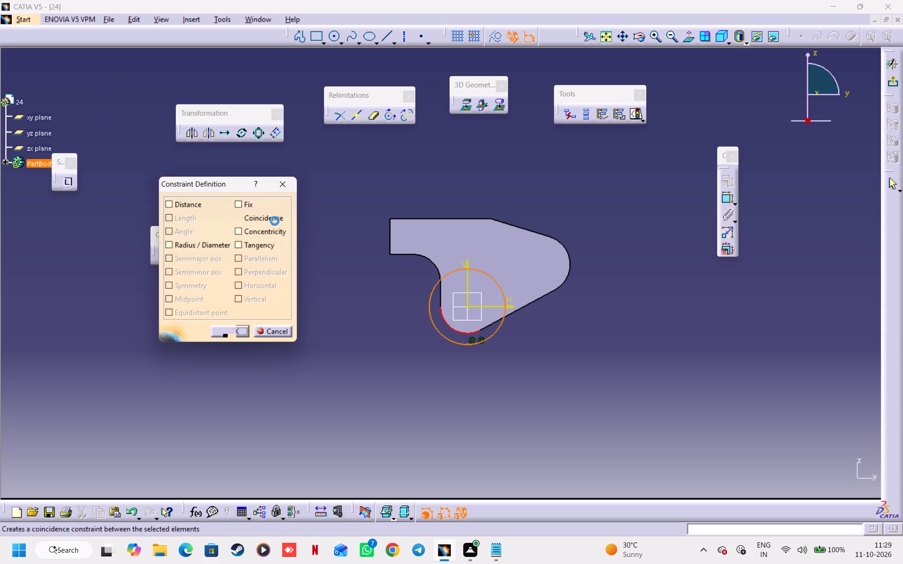
left_click(230, 331)
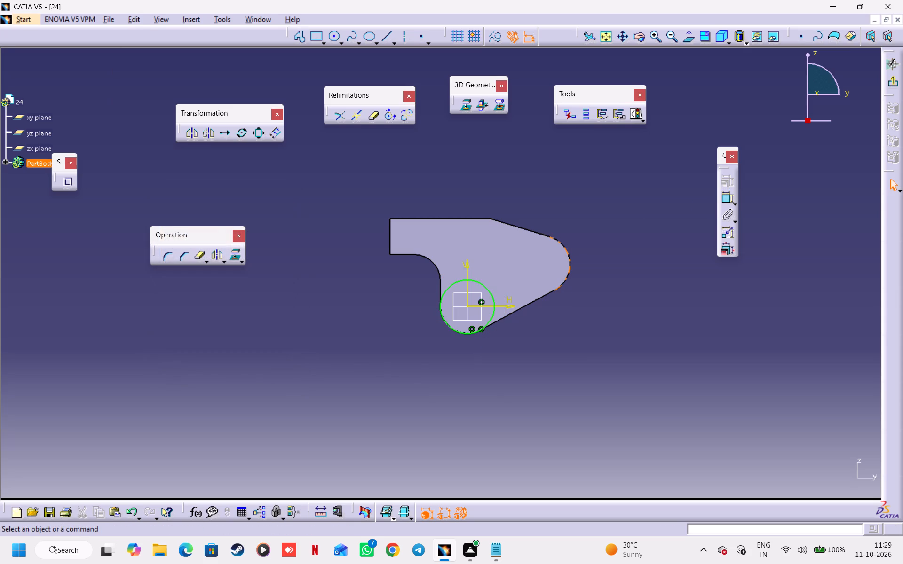
left_click(893, 81)
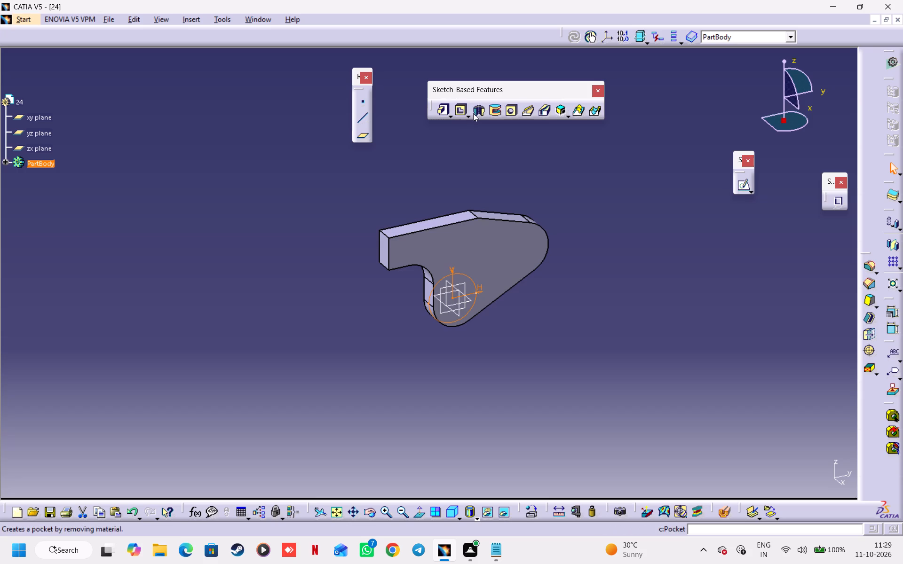
Start a pad of the circle sketch with a first-limit length of 60 mm.
left_click(443, 109)
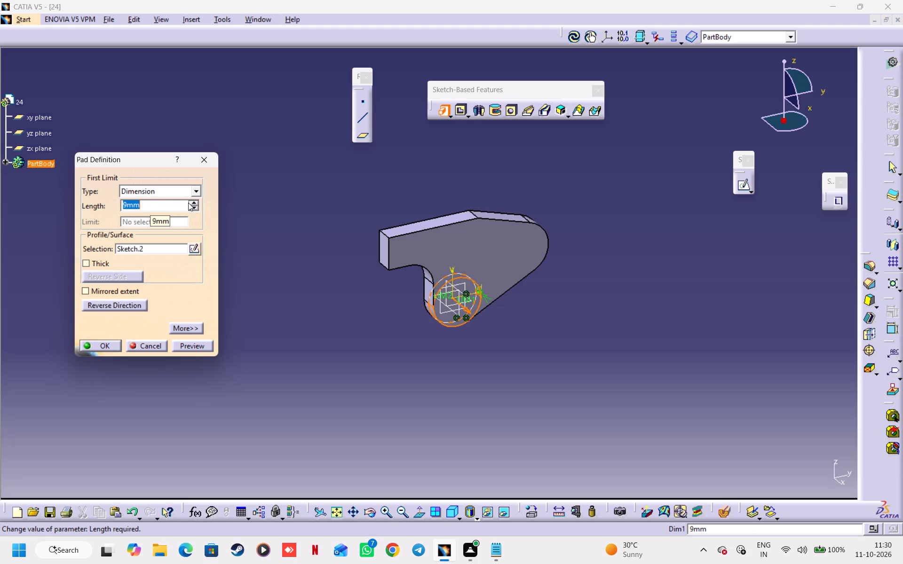
type("60")
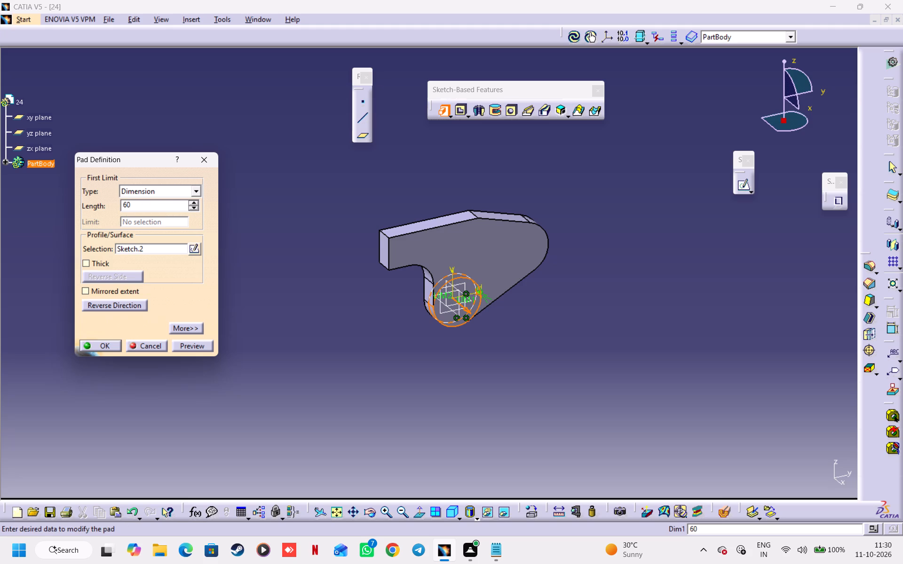
left_click(319, 312)
left_click_drag(799, 128, 799, 127)
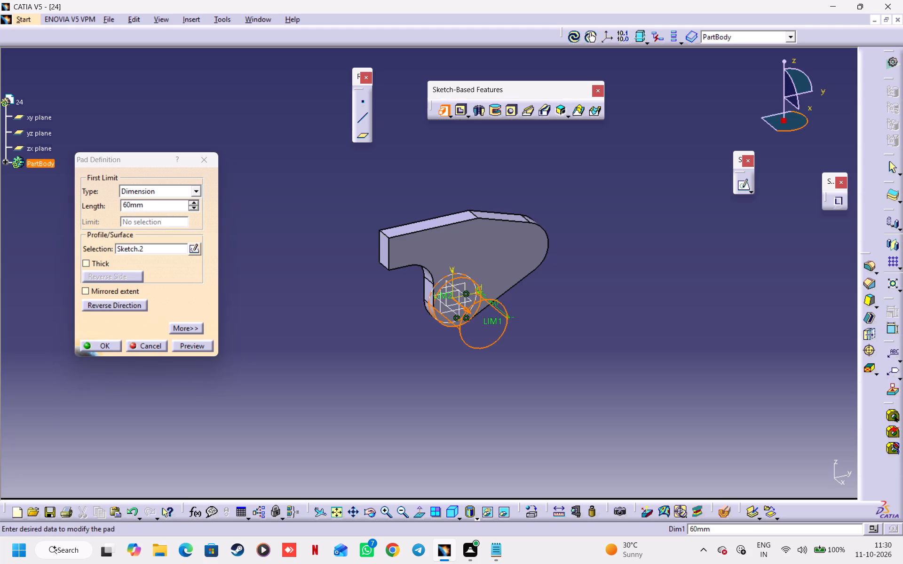
left_click_drag(799, 127, 813, 122)
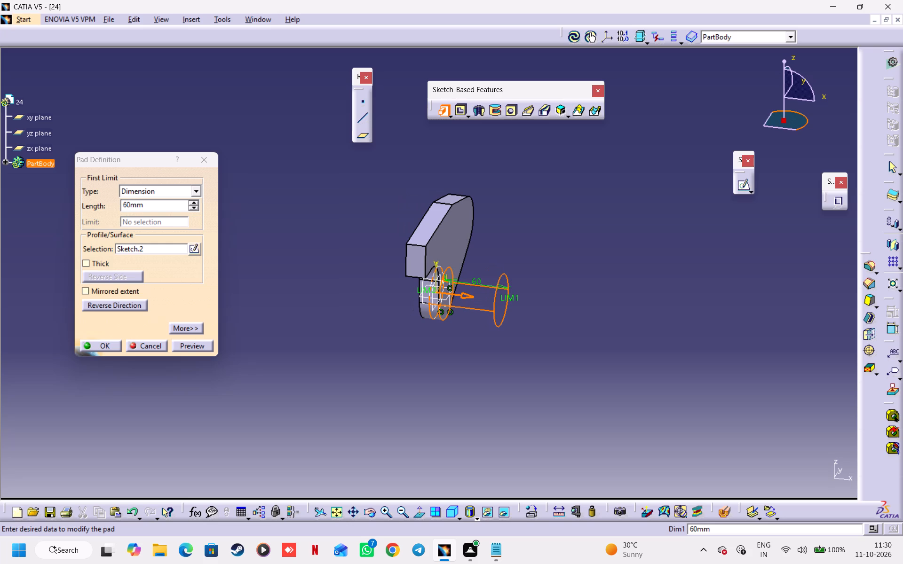
left_click_drag(813, 122, 817, 120)
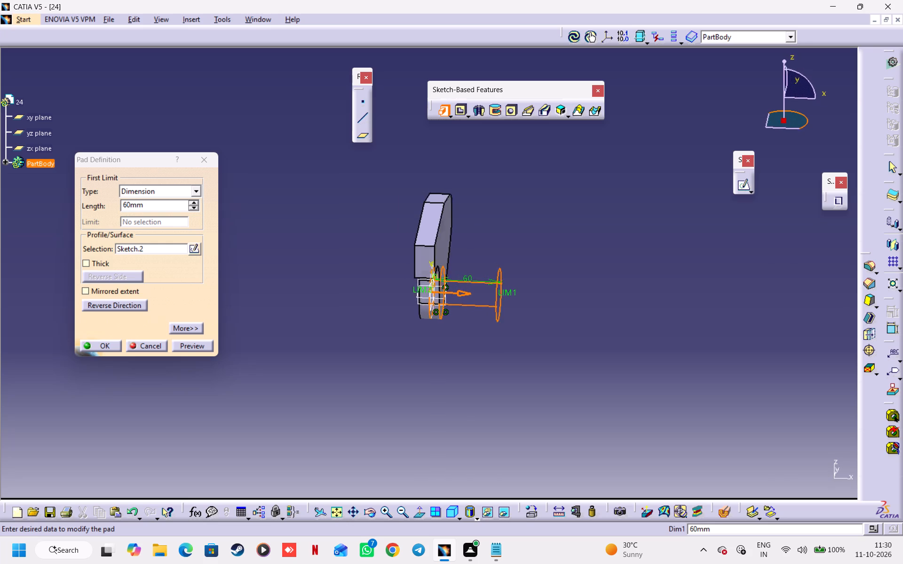
left_click_drag(817, 120, 815, 124)
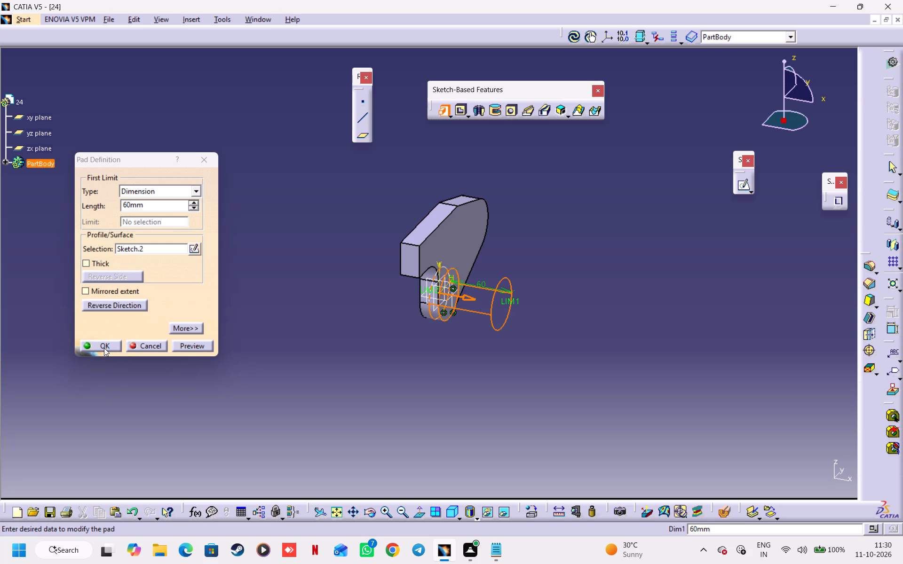
Expand the pad definition and set the plate's flat side face as the direction reference, keeping the original extrusion direction.
left_click(178, 325)
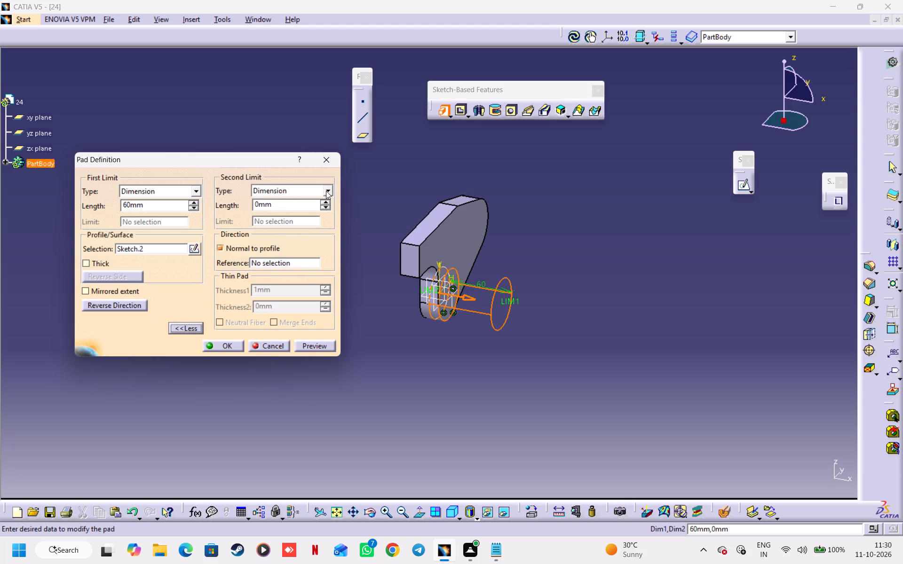
left_click(286, 263)
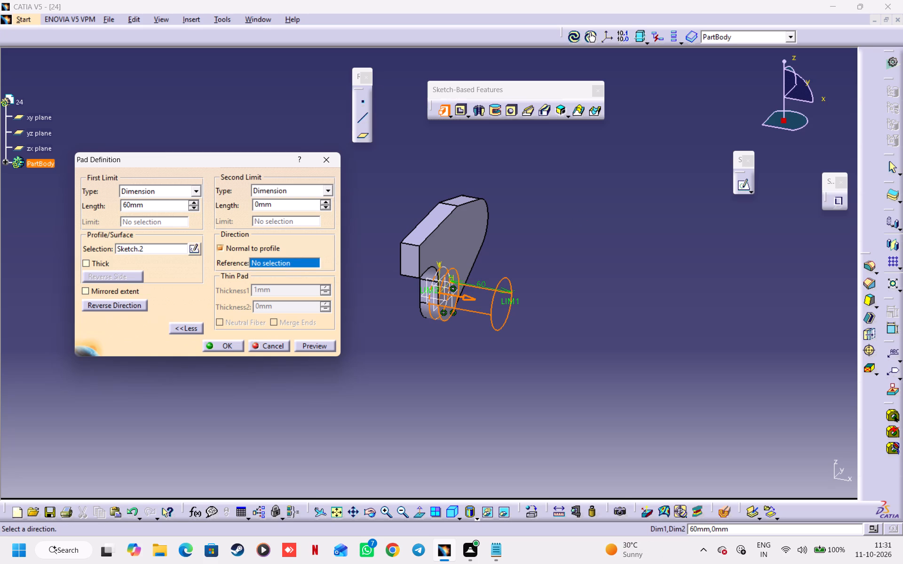
left_click_drag(802, 125, 822, 109)
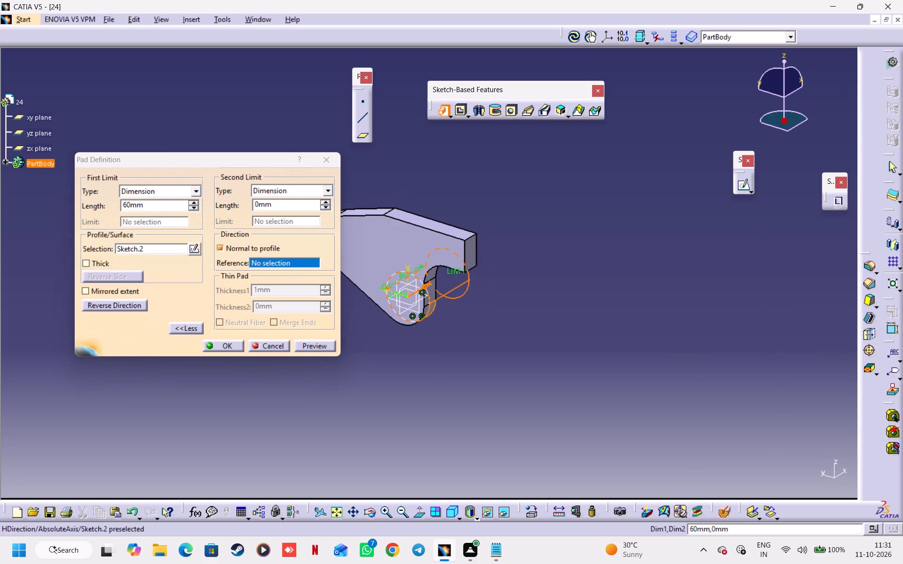
left_click(428, 286)
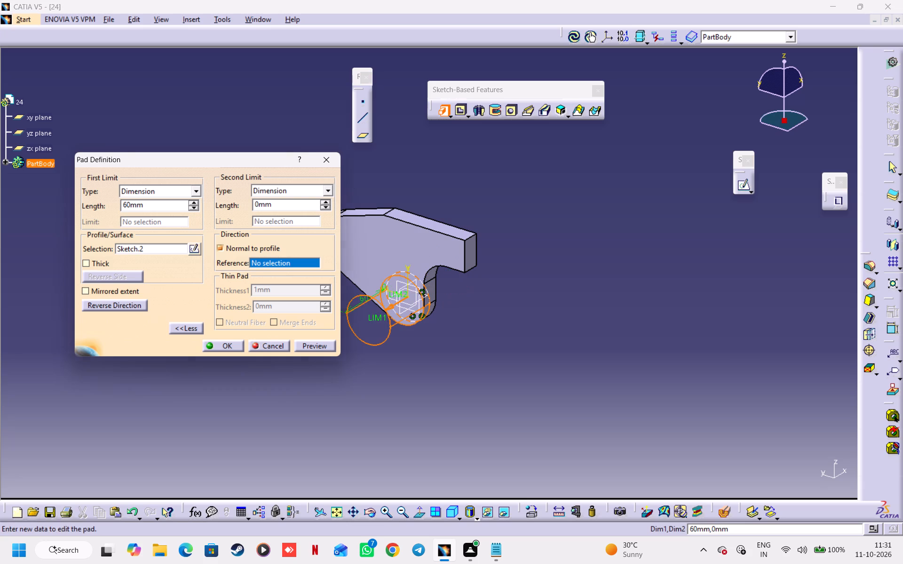
left_click(391, 304)
left_click(390, 307)
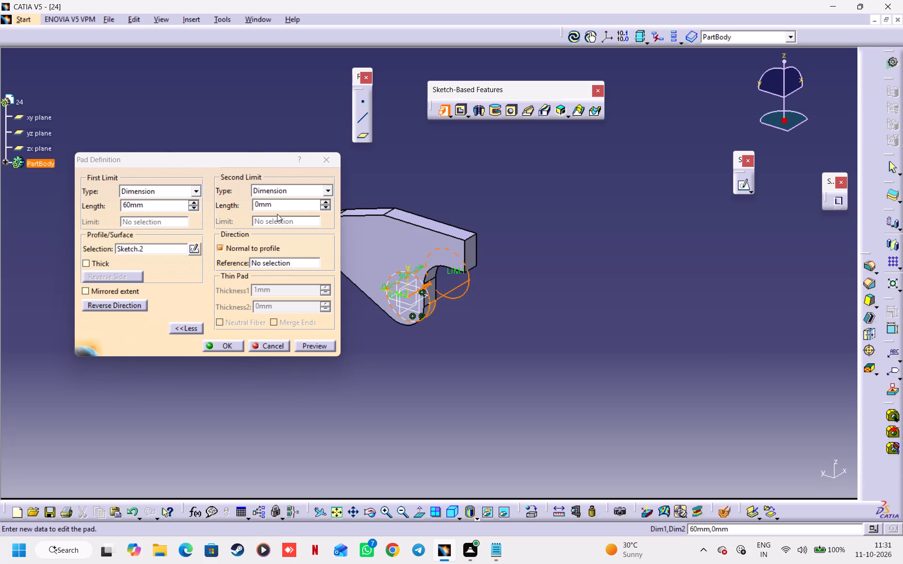
left_click(285, 260)
left_click(373, 277)
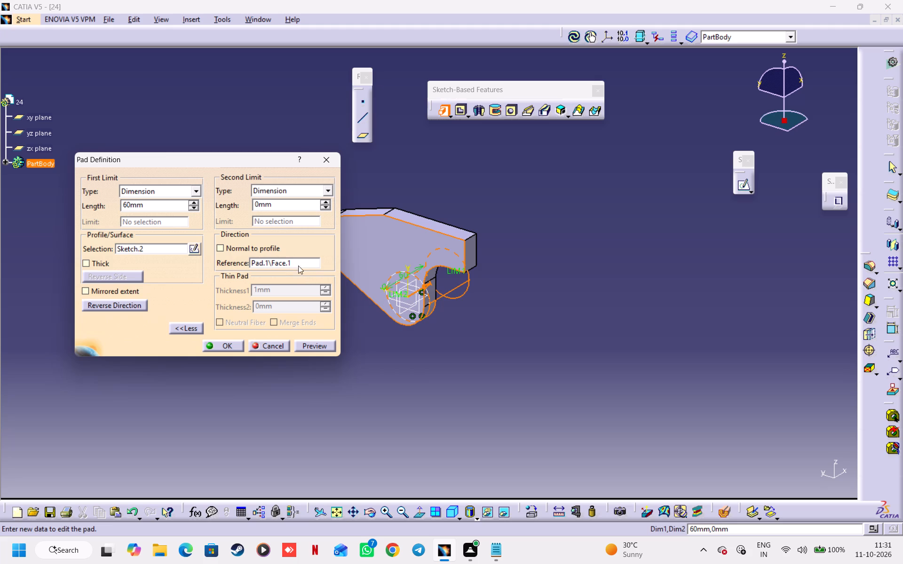
Set the pad's second-limit length to 31 mm, preview the cylinder, and check it on both sides of the plate.
left_click(326, 203)
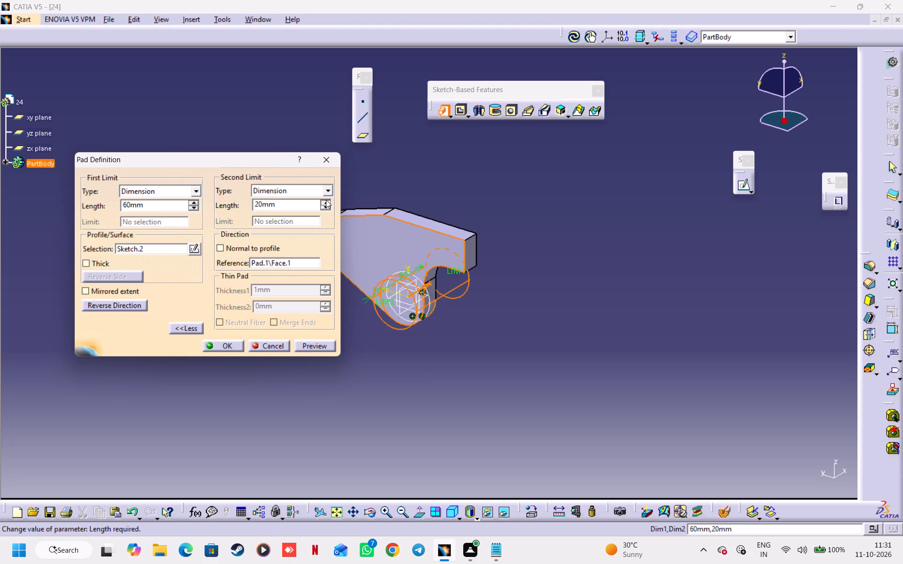
left_click(326, 200)
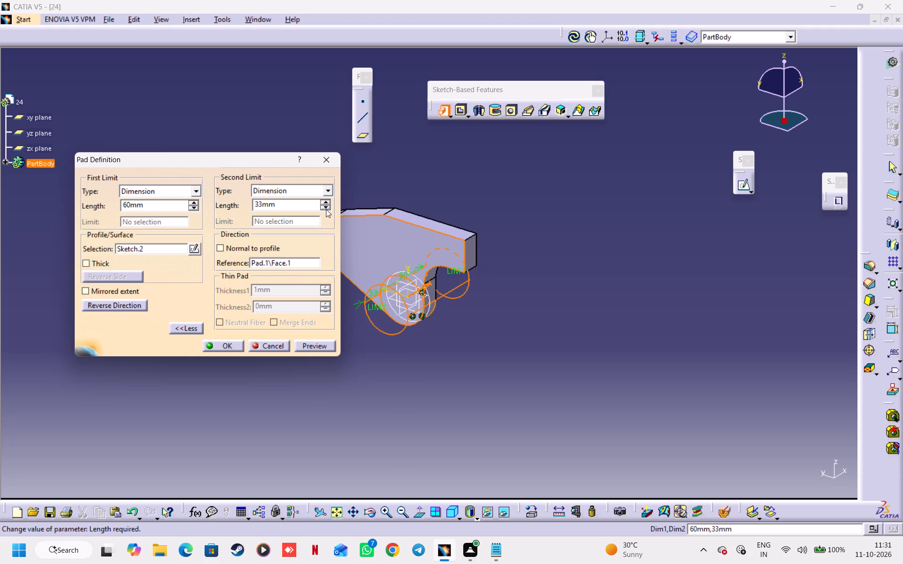
double_click(326, 207)
left_click(326, 207)
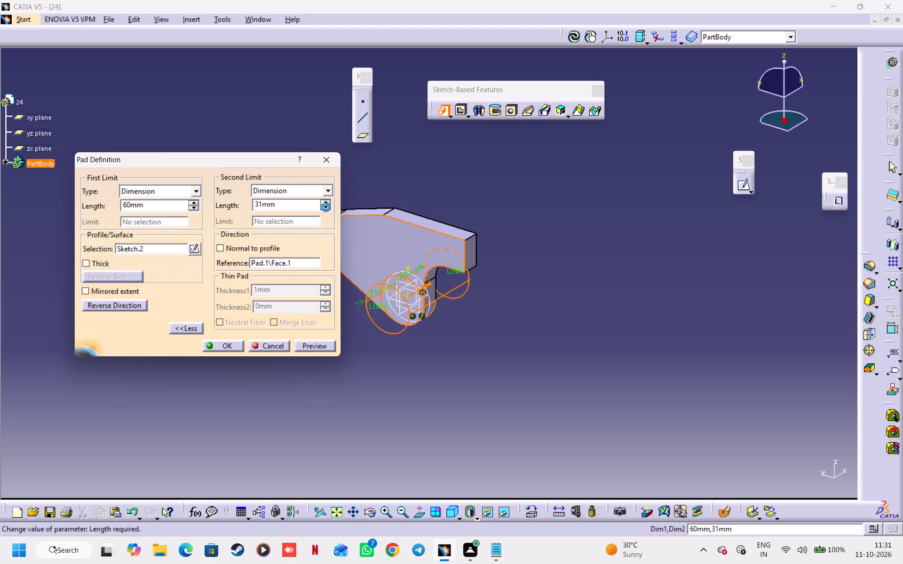
left_click(311, 347)
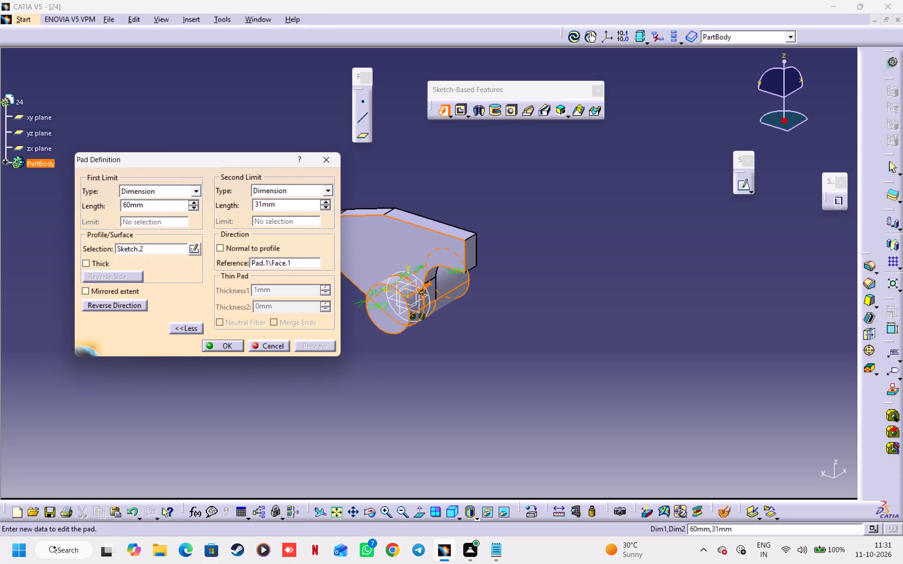
left_click_drag(792, 110, 809, 124)
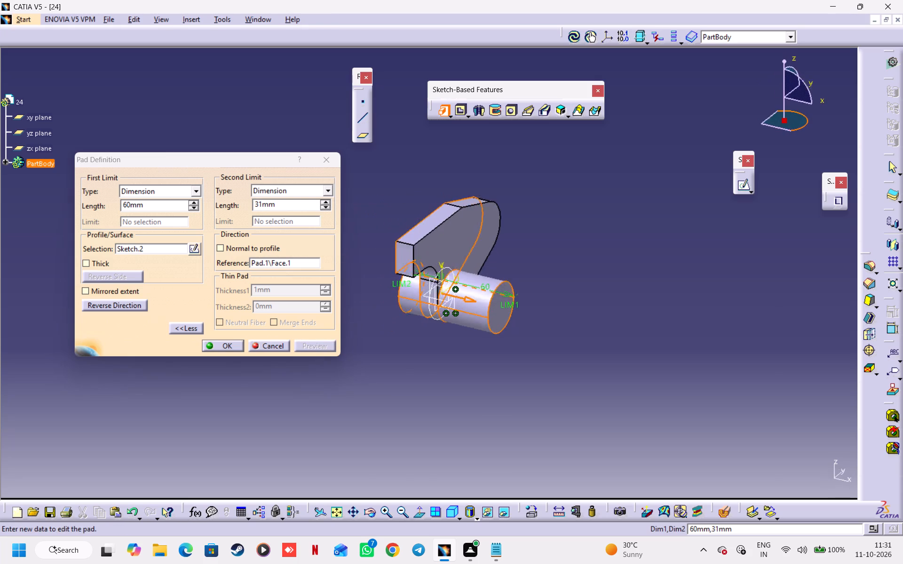
left_click_drag(809, 124, 816, 117)
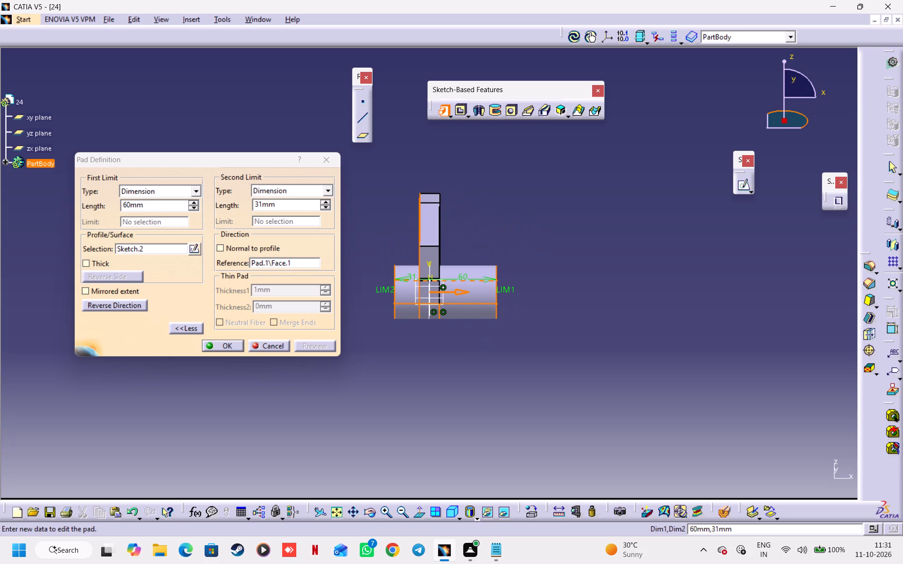
left_click_drag(816, 117, 815, 114)
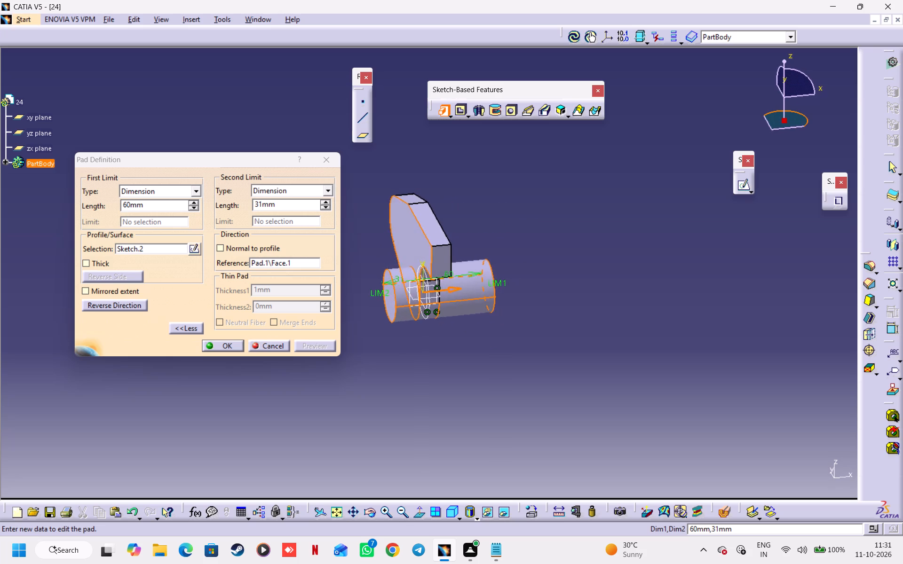
Complete the two-sided cylindrical pad with limits of 60 mm and 31 mm.
left_click_drag(815, 114, 816, 122)
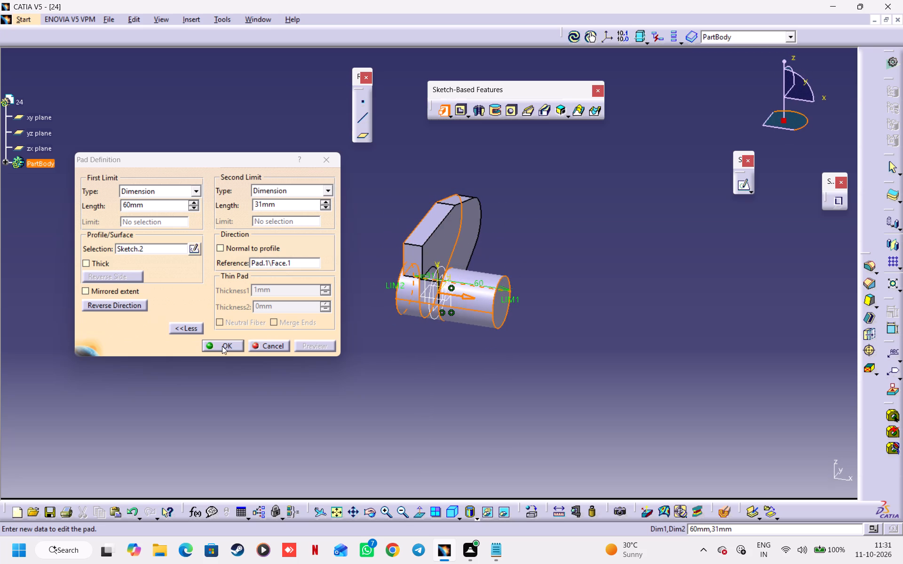
left_click(222, 346)
left_click(337, 361)
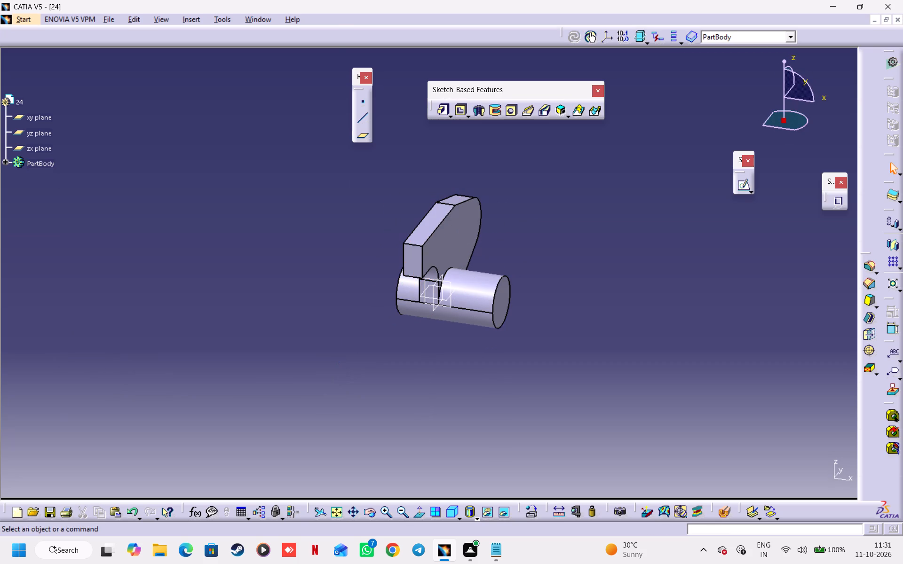
Open a sketch on the zx plane and flip its view to the opposite side of the part.
left_click_drag(804, 117, 813, 124)
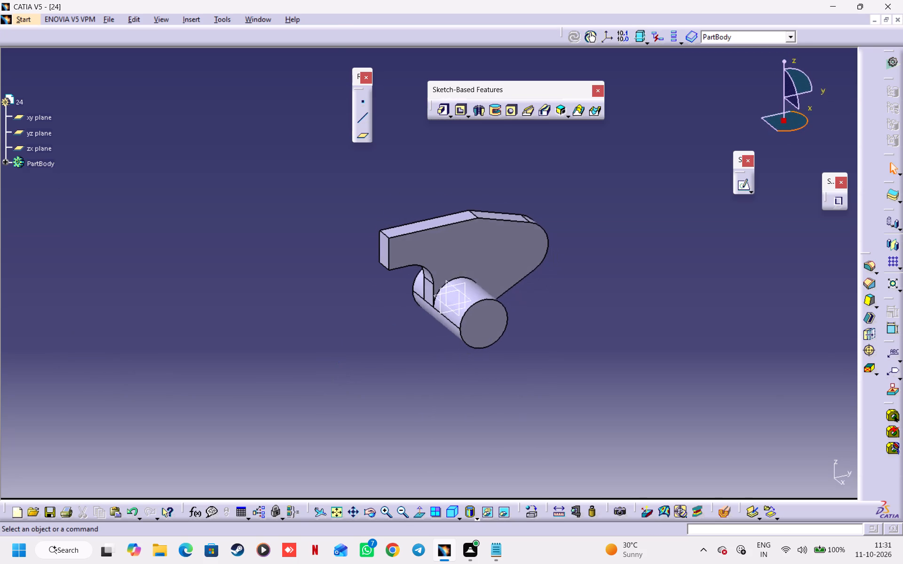
left_click_drag(813, 124, 813, 123)
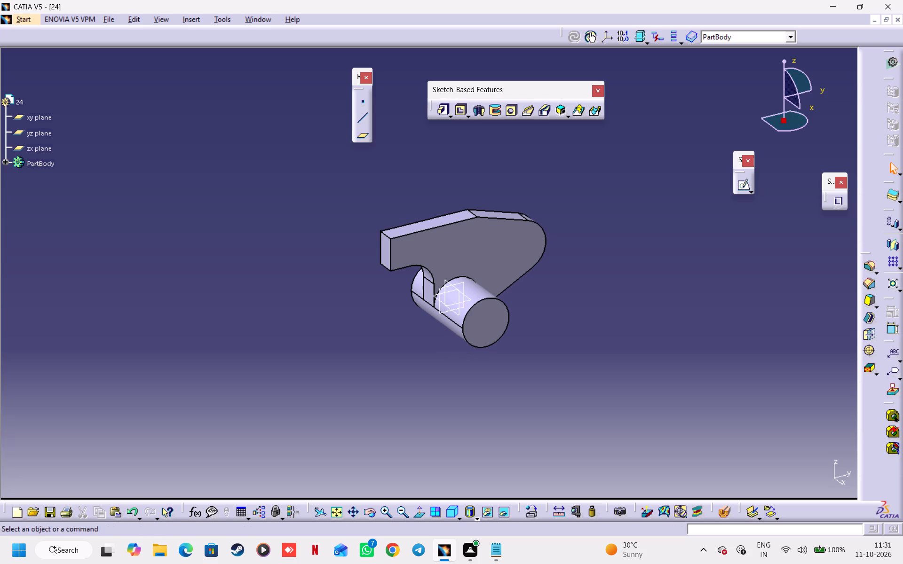
left_click(458, 314)
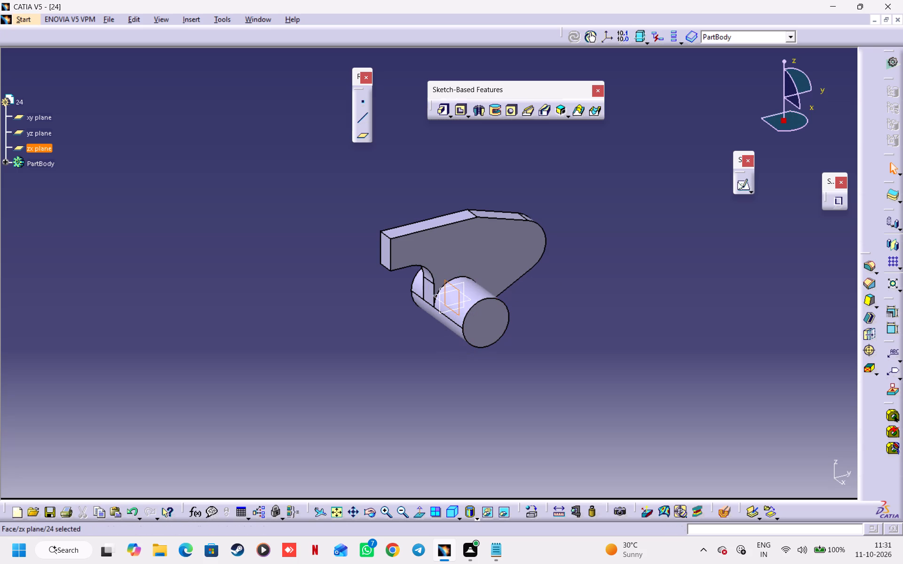
left_click(741, 184)
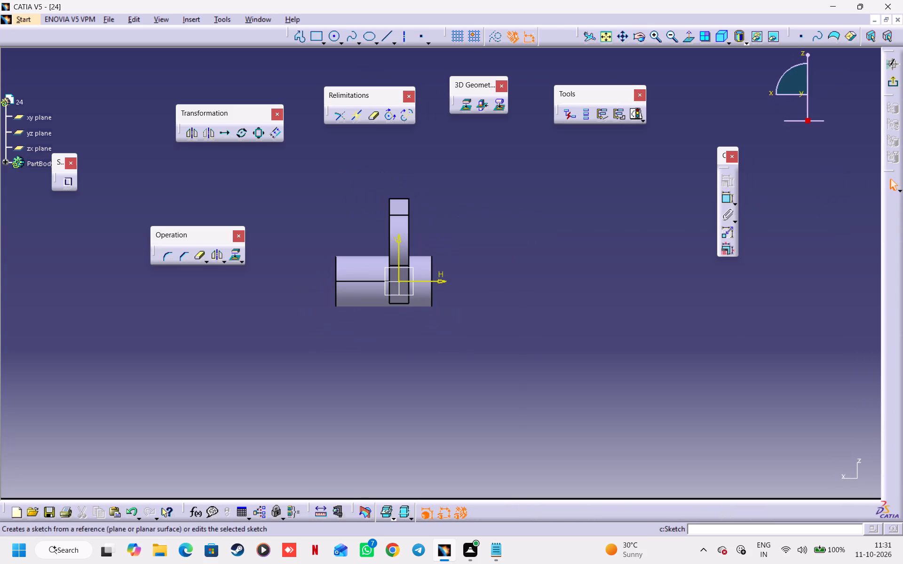
middle_click_drag(530, 211, 532, 232)
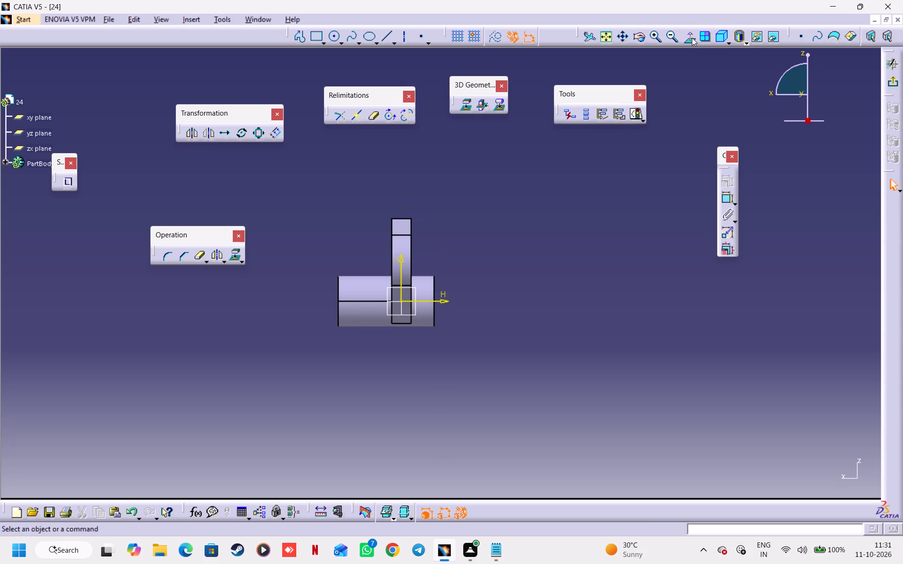
left_click(692, 38)
middle_click_drag(592, 193, 516, 200)
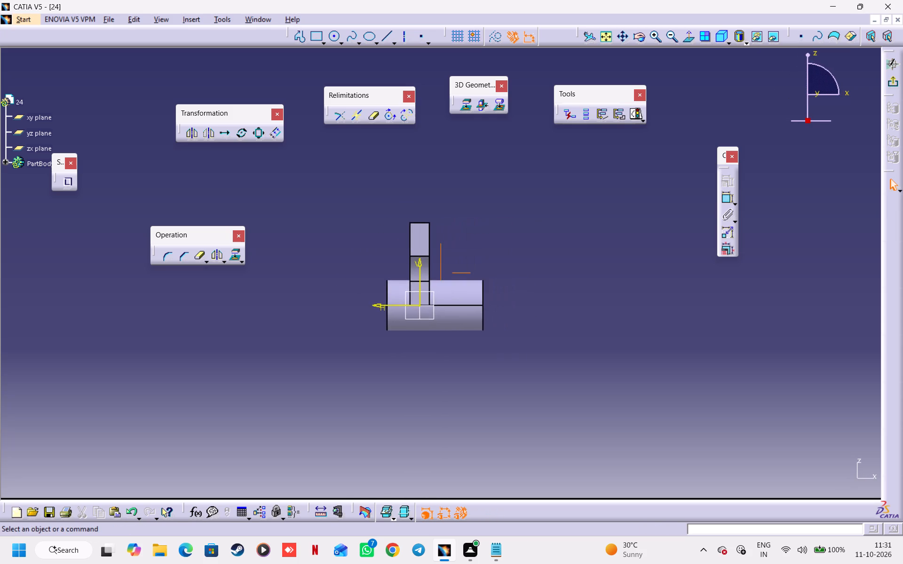
middle_click_drag(516, 200, 486, 221)
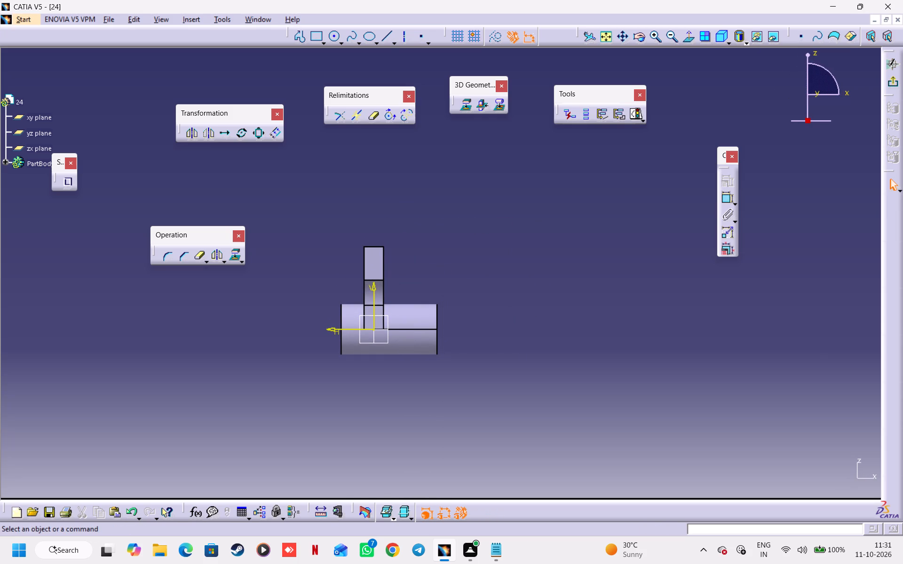
Sketch a closed right triangle above the boss's longer end, with its vertical leg beside the plate at about H -11.9 mm.
left_click(385, 38)
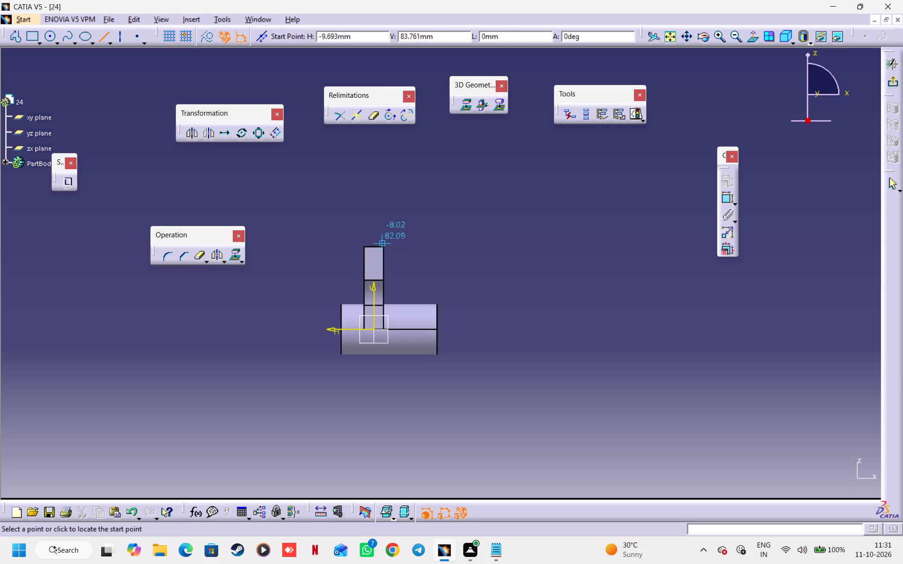
left_click(387, 242)
left_click(388, 299)
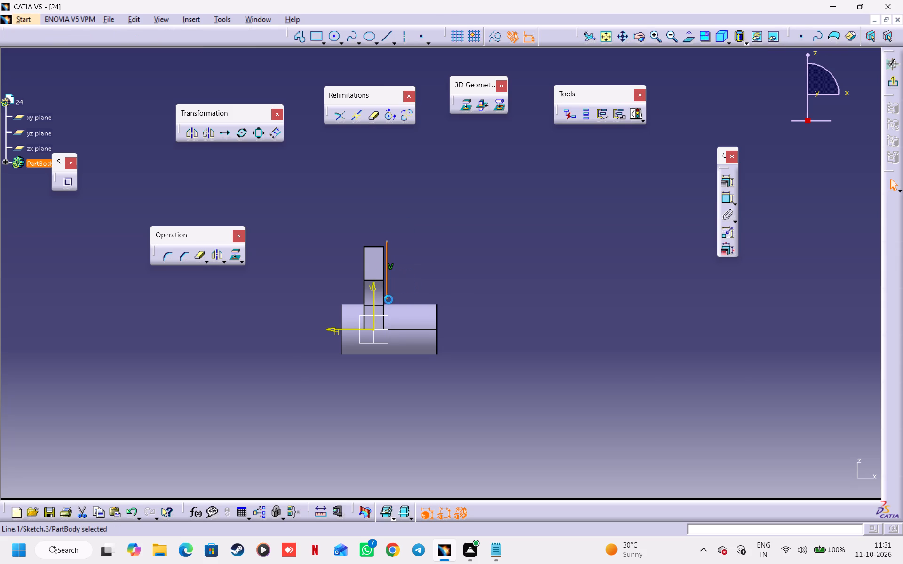
left_click(302, 37)
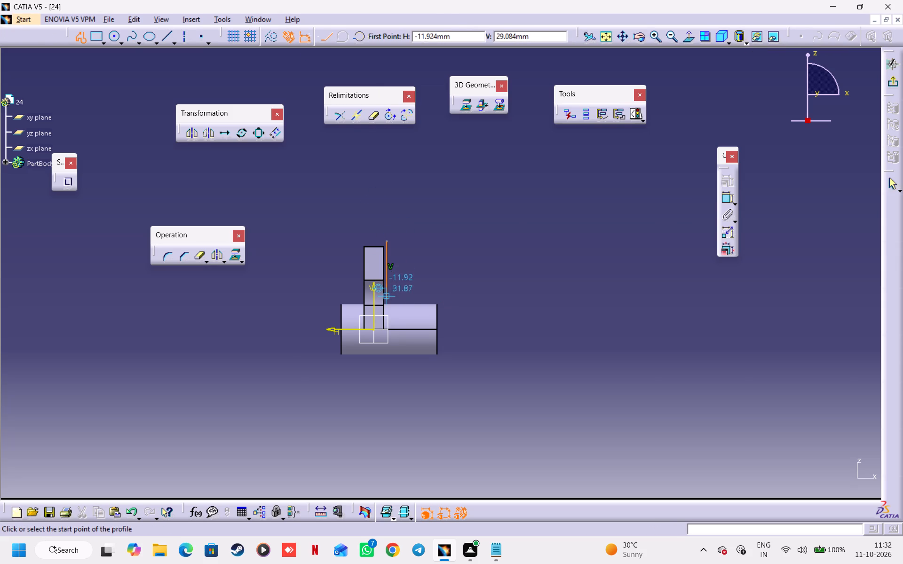
left_click(387, 300)
left_click(440, 300)
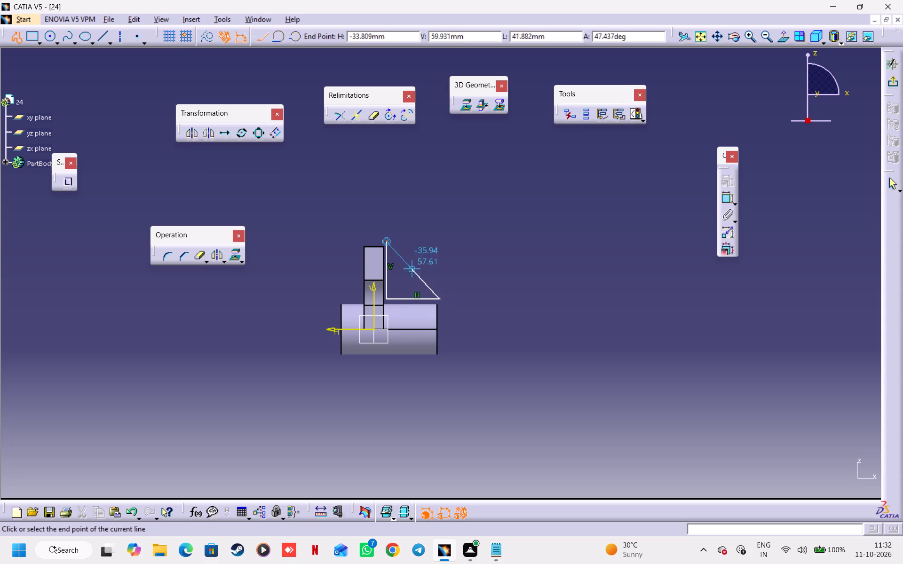
left_click(387, 240)
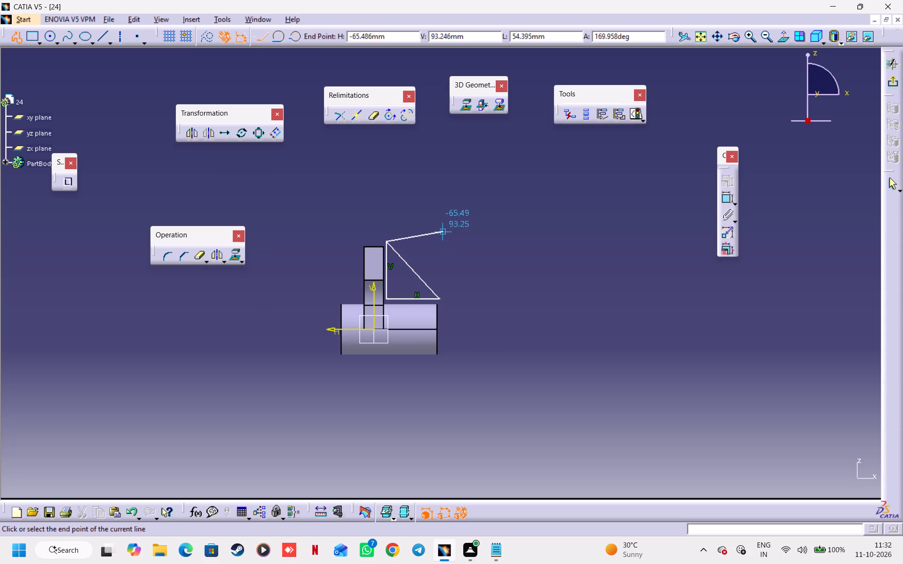
key("Escape")
key("Escape")
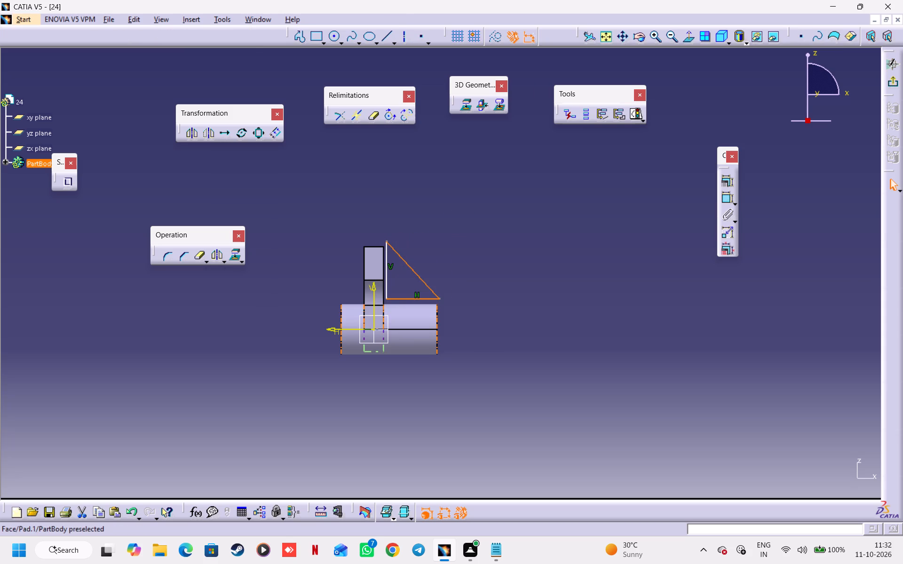
Constrain the triangle's top vertex to be coincident with the plate's adjacent upper corner.
middle_click_drag(397, 357, 410, 244, "ctrl")
middle_click_drag(427, 315, 565, 341)
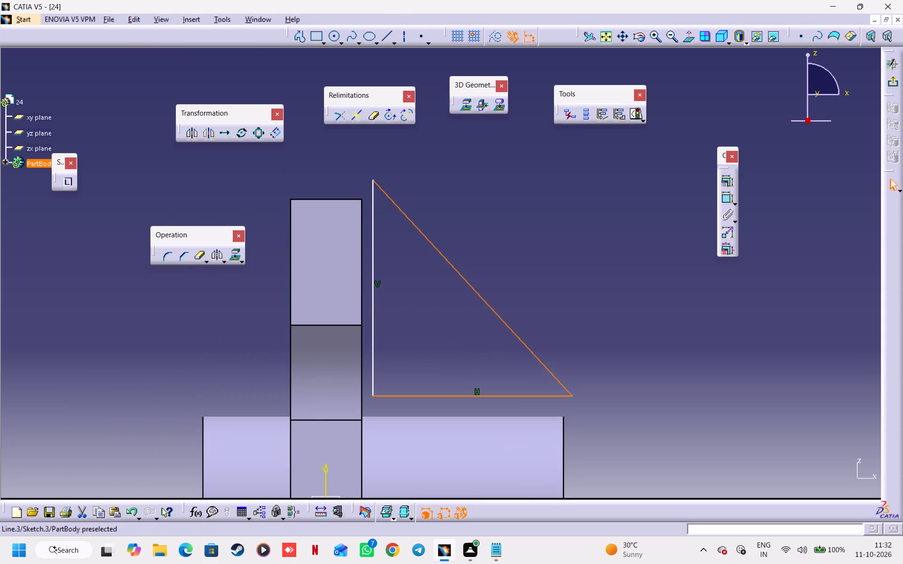
left_click(372, 180)
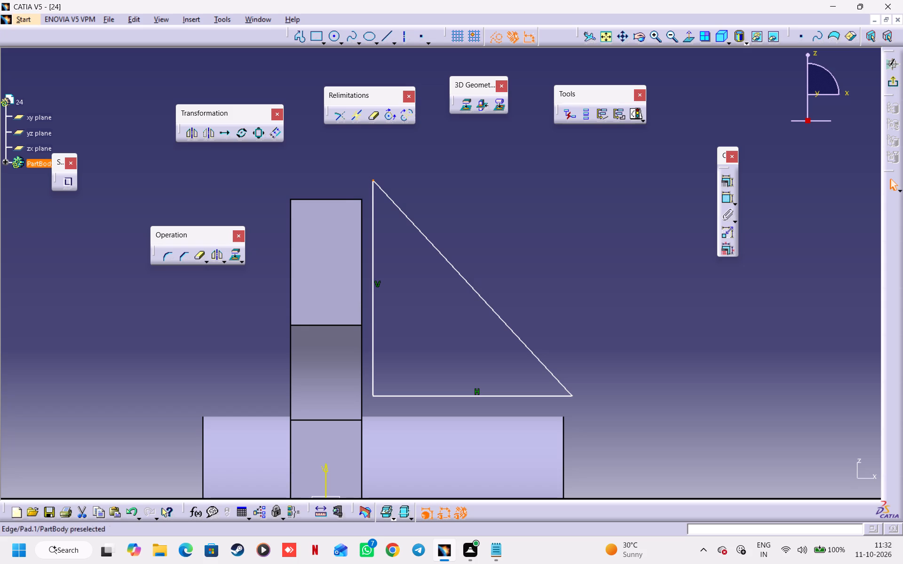
left_click(361, 201, "ctrl")
left_click(731, 179)
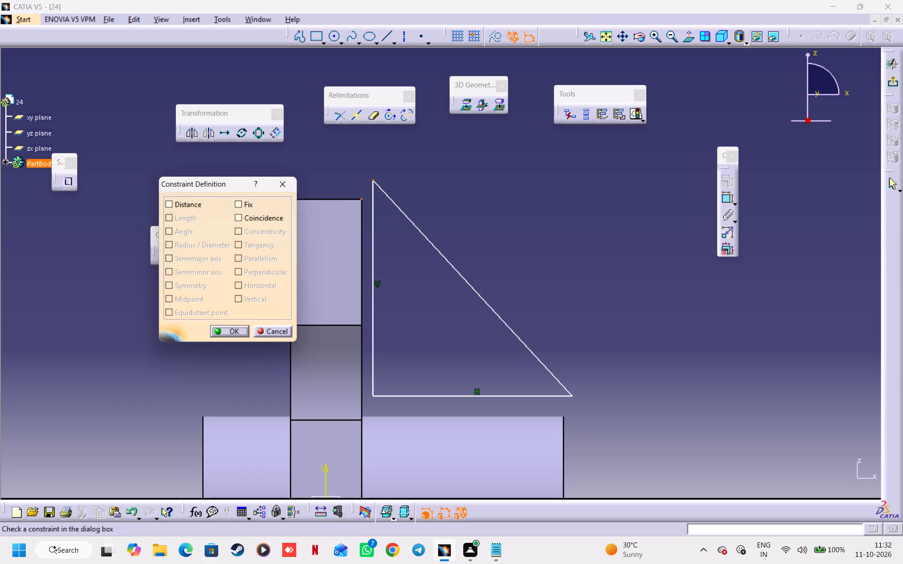
left_click(276, 217)
left_click(235, 331)
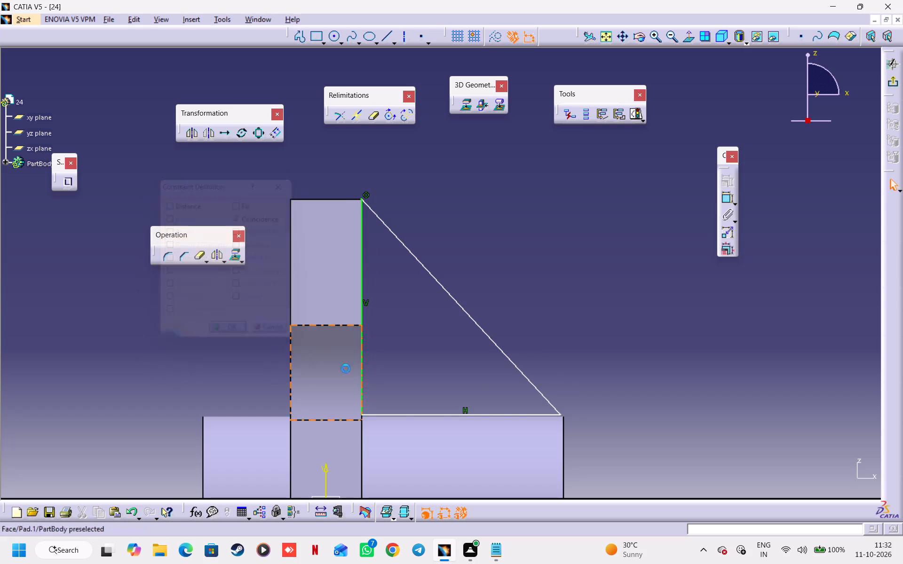
Raise the triangle's base slightly above the boss and constrain its outer vertex to be coincident with the boss's end edge.
left_click(362, 377)
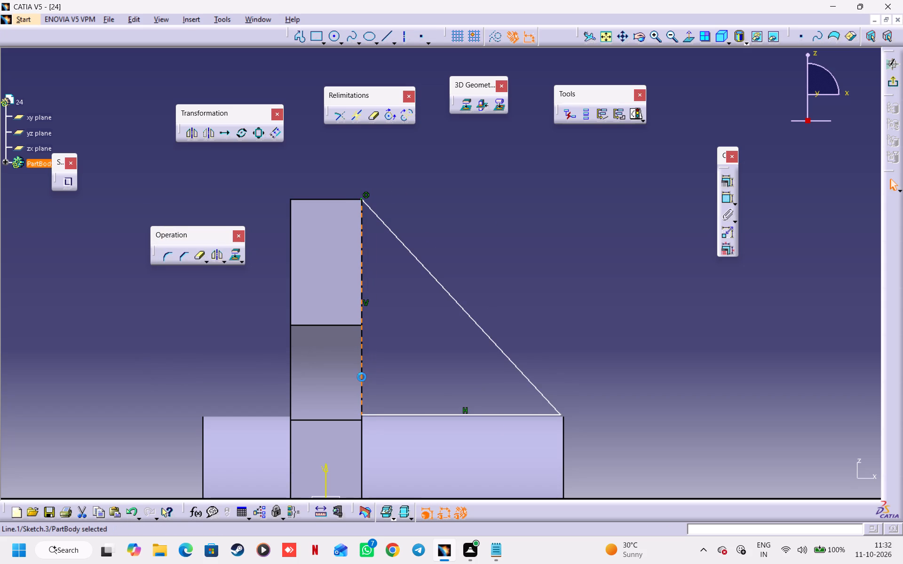
left_click_drag(362, 377, 395, 376)
left_click_drag(362, 377, 366, 350)
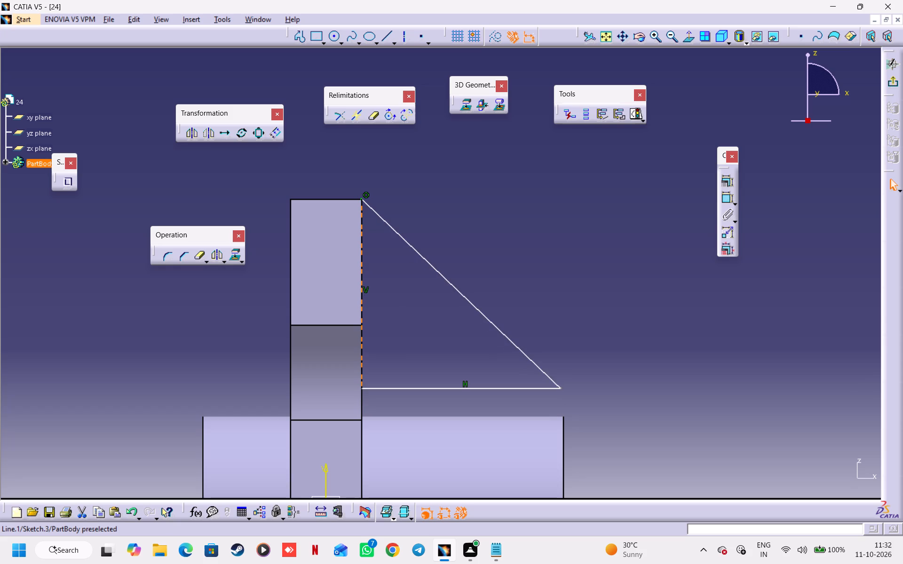
left_click_drag(366, 350, 366, 360)
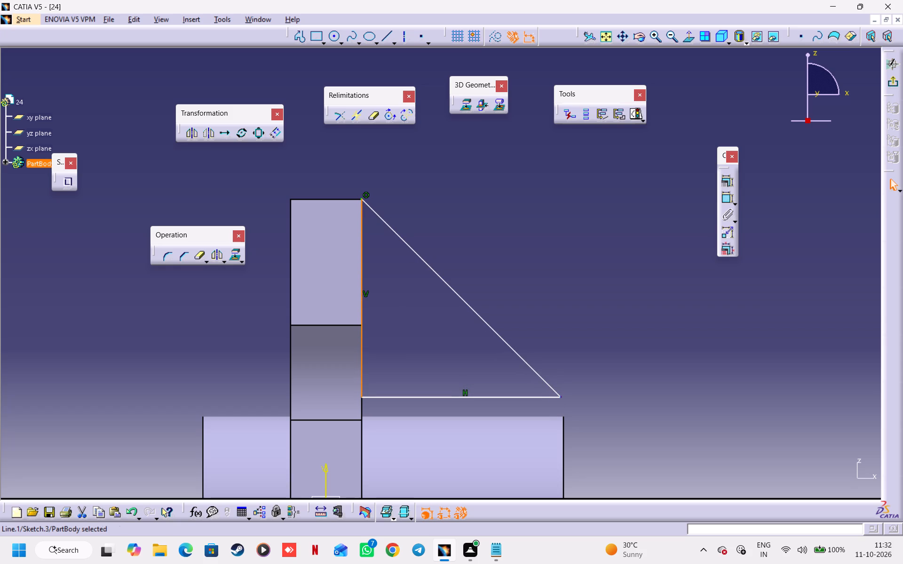
left_click(559, 396)
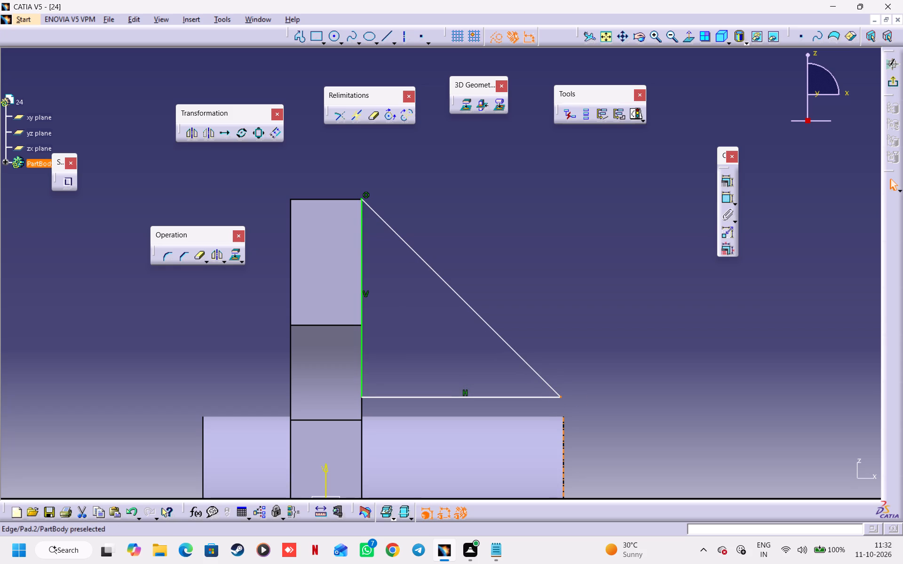
left_click(563, 415, "ctrl")
left_click(724, 183)
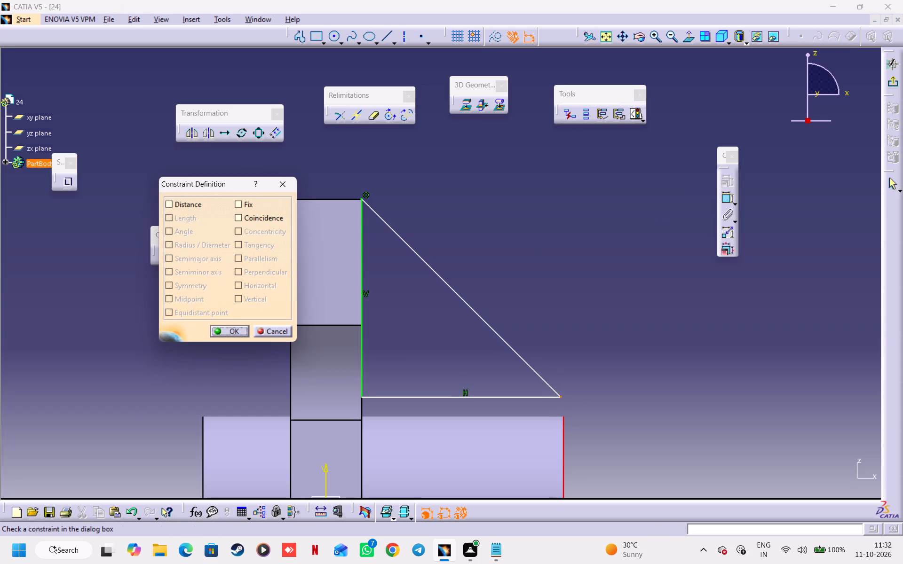
left_click(269, 215)
left_click(227, 329)
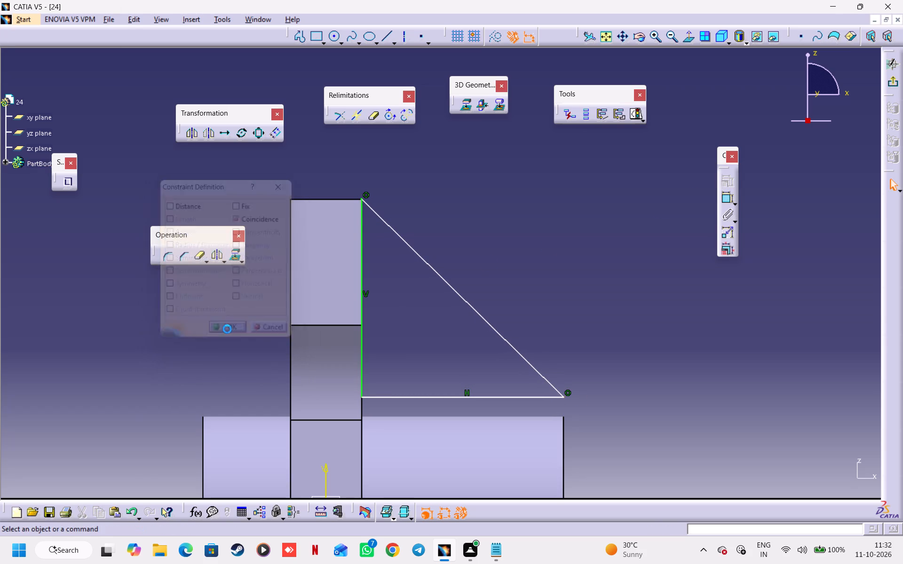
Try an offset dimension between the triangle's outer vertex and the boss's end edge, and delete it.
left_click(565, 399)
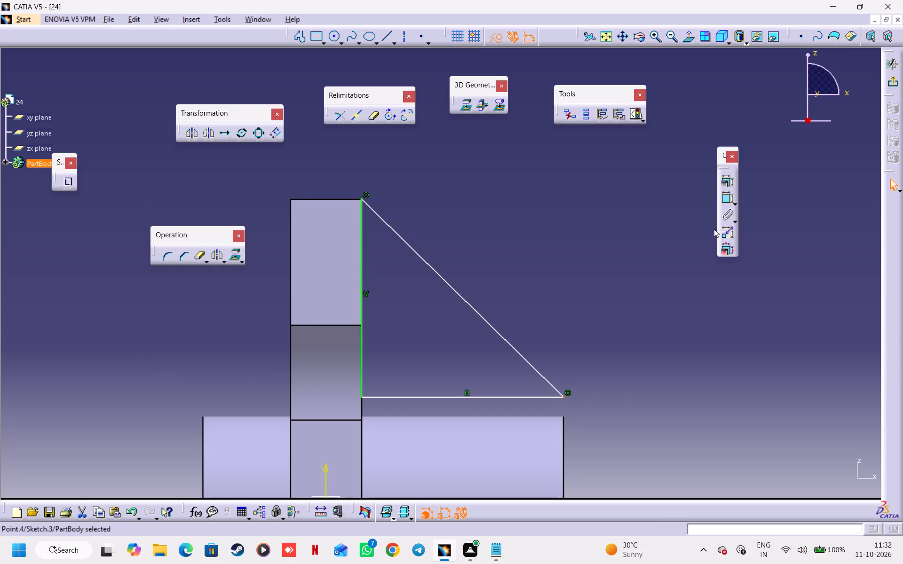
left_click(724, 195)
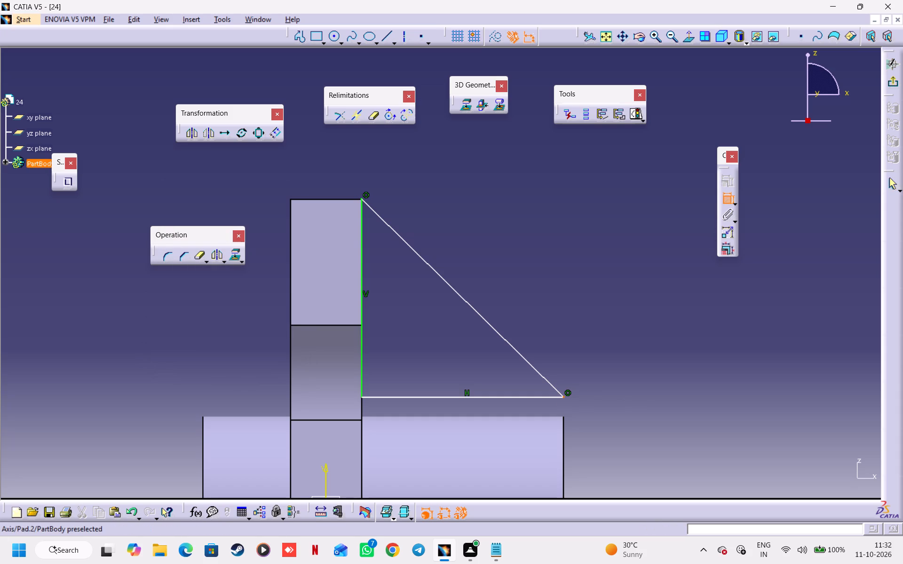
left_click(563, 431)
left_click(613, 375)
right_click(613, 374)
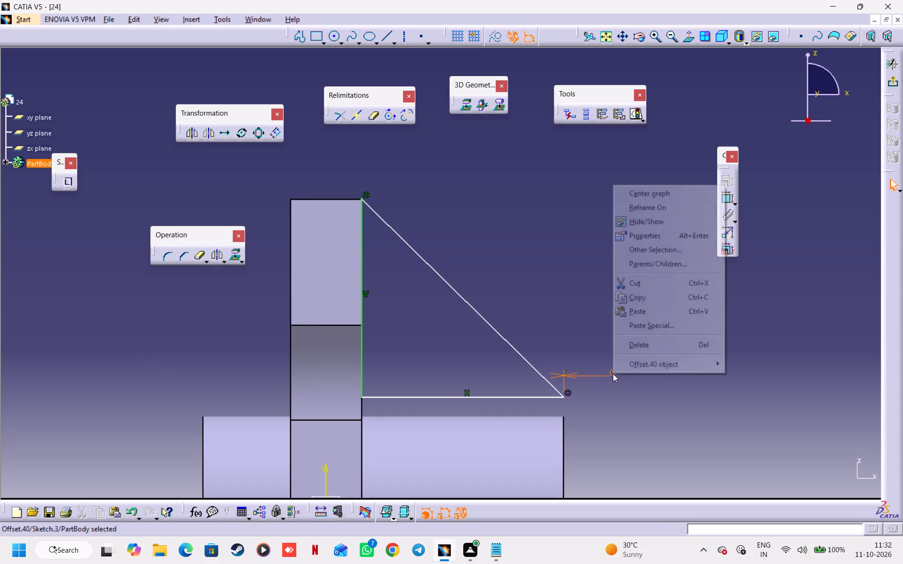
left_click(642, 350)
Lower the triangle's base onto the boss's upper silhouette, slightly inside the cylinder, and exit the sketch.
middle_click_drag(612, 428, 639, 333)
middle_click_drag(639, 333, 639, 355, "ctrl")
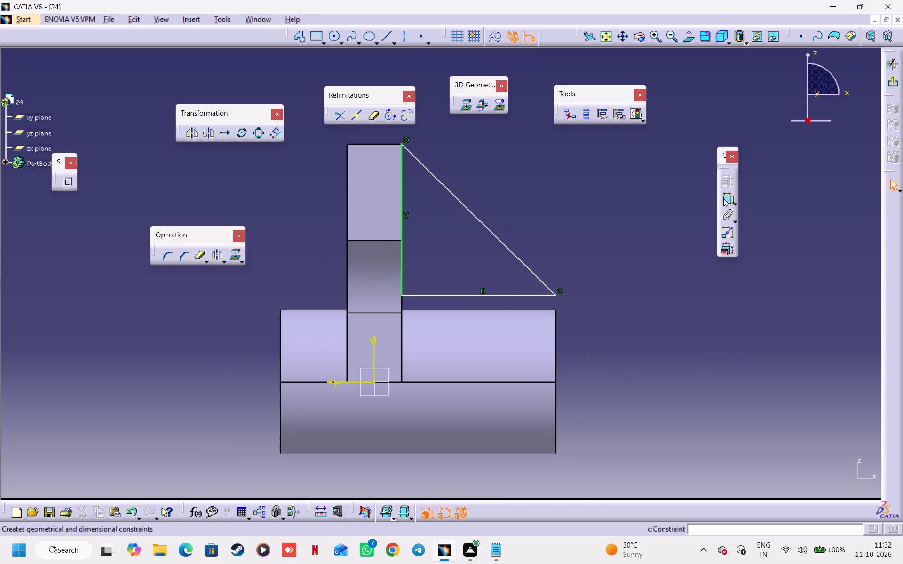
left_click(726, 197)
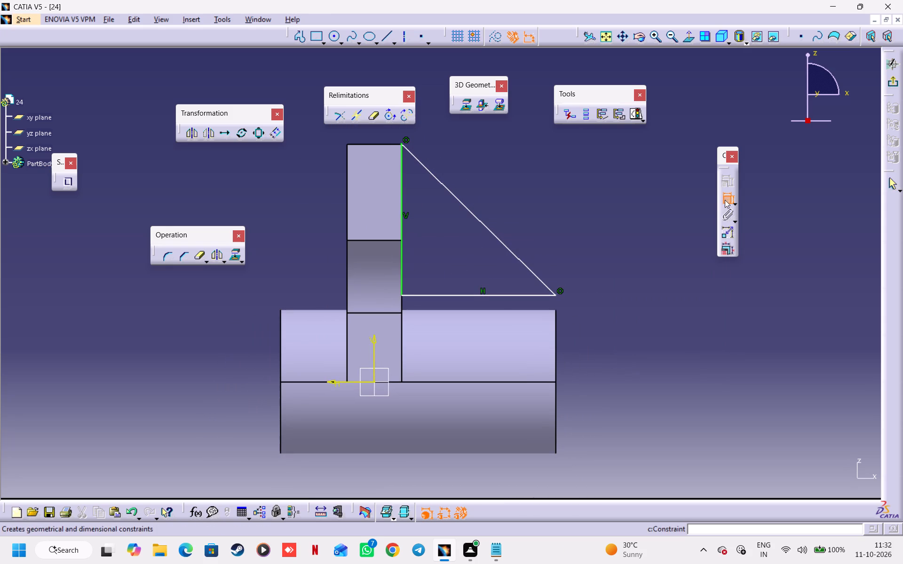
left_click(728, 196)
left_click_drag(517, 295, 517, 311)
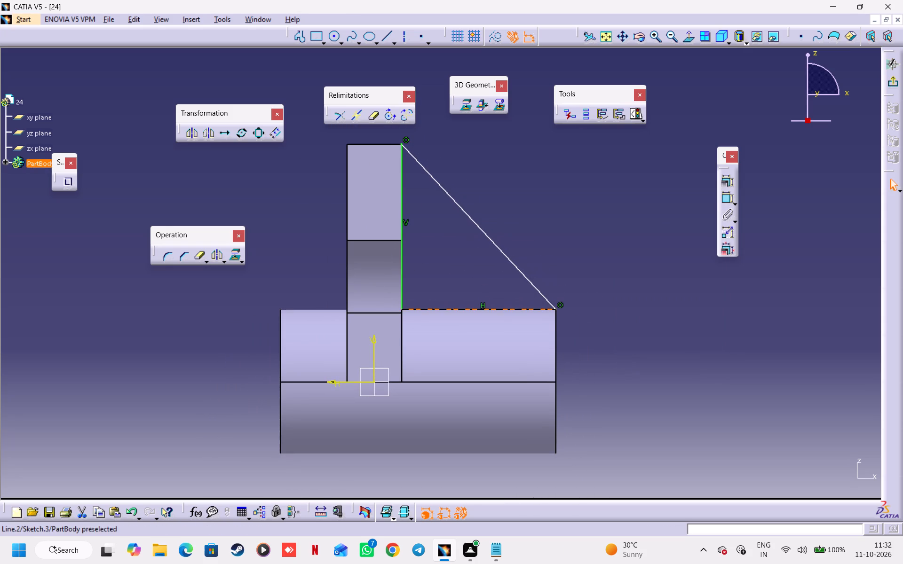
left_click_drag(517, 311, 520, 313)
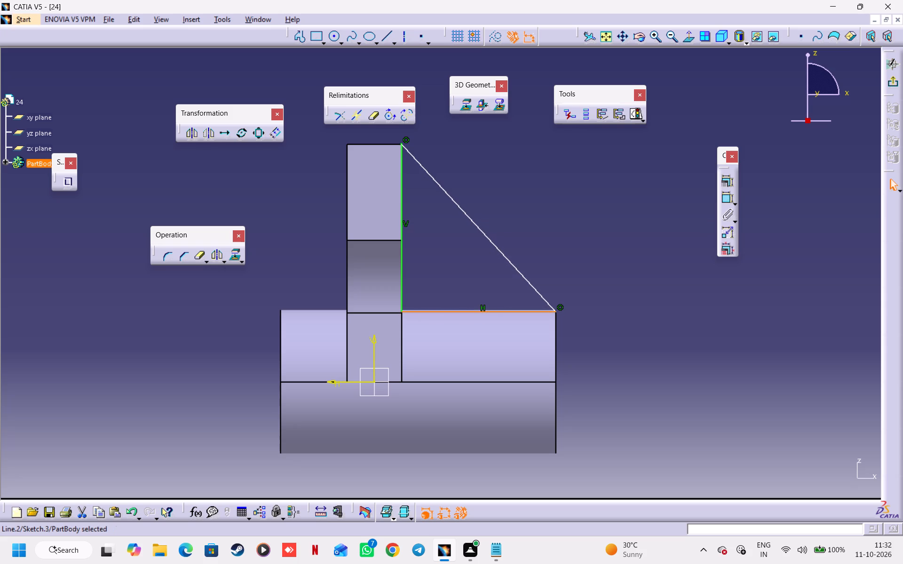
left_click(892, 80)
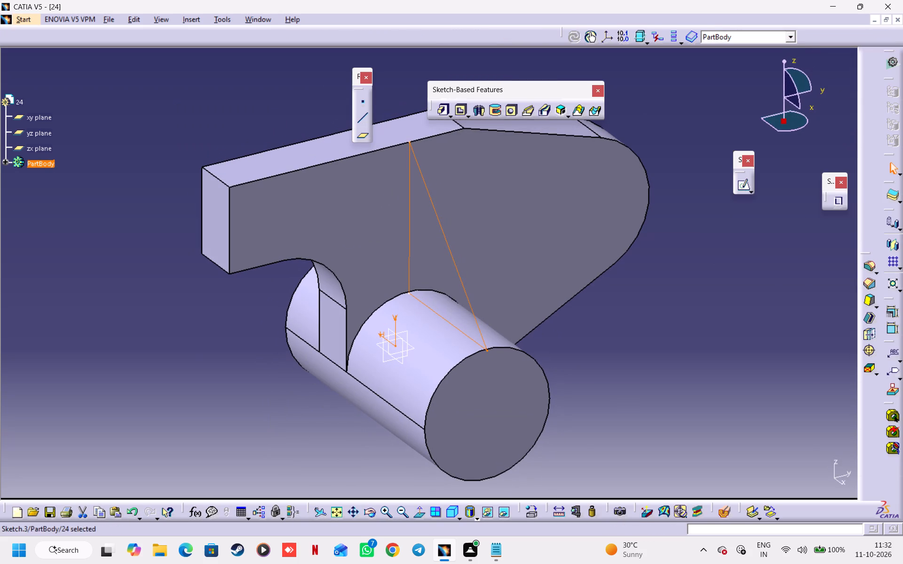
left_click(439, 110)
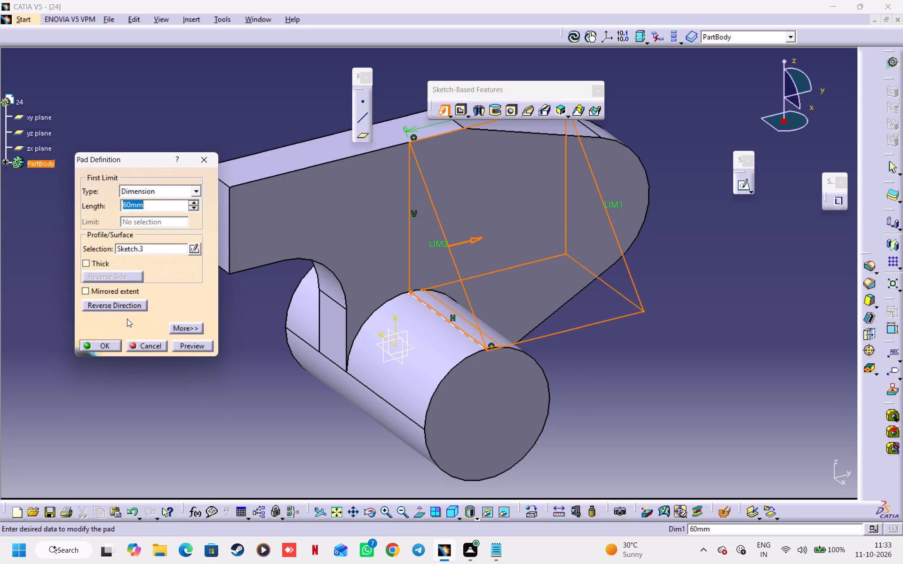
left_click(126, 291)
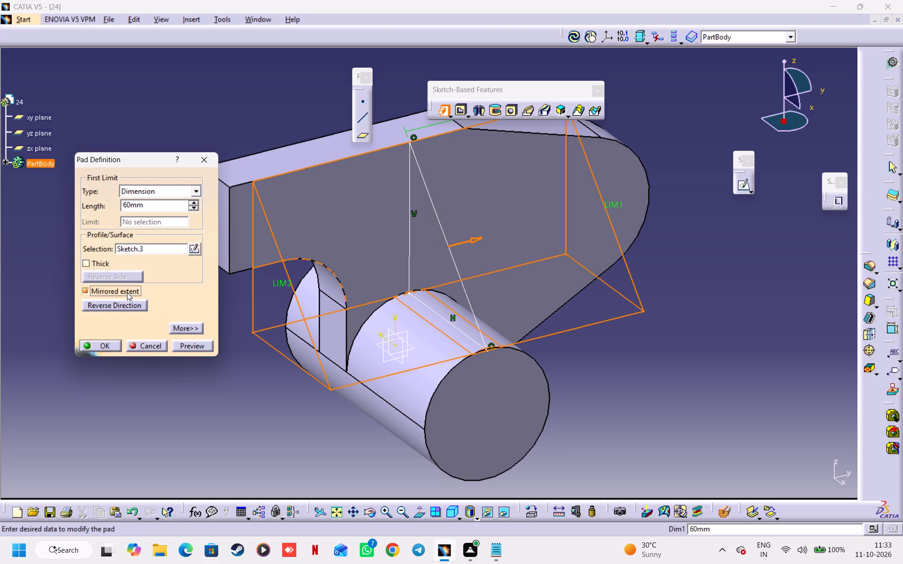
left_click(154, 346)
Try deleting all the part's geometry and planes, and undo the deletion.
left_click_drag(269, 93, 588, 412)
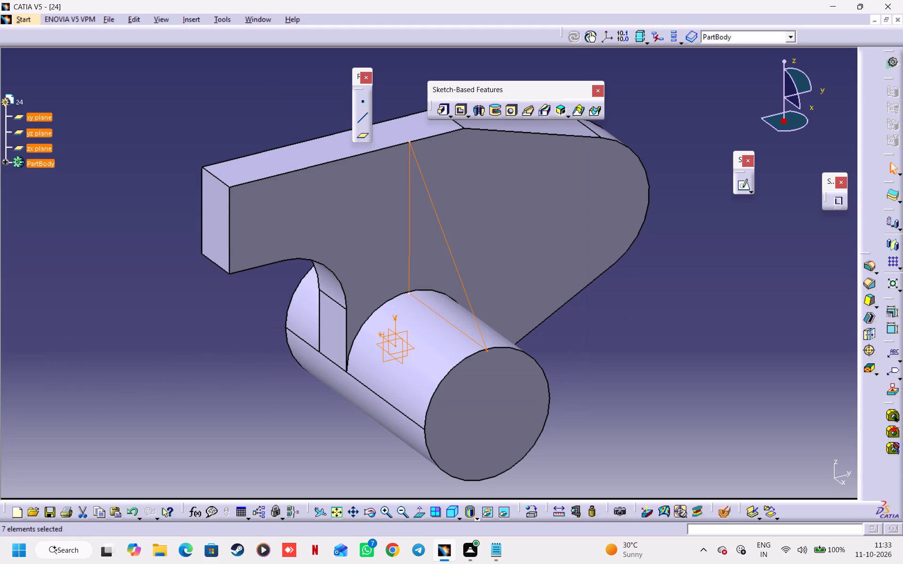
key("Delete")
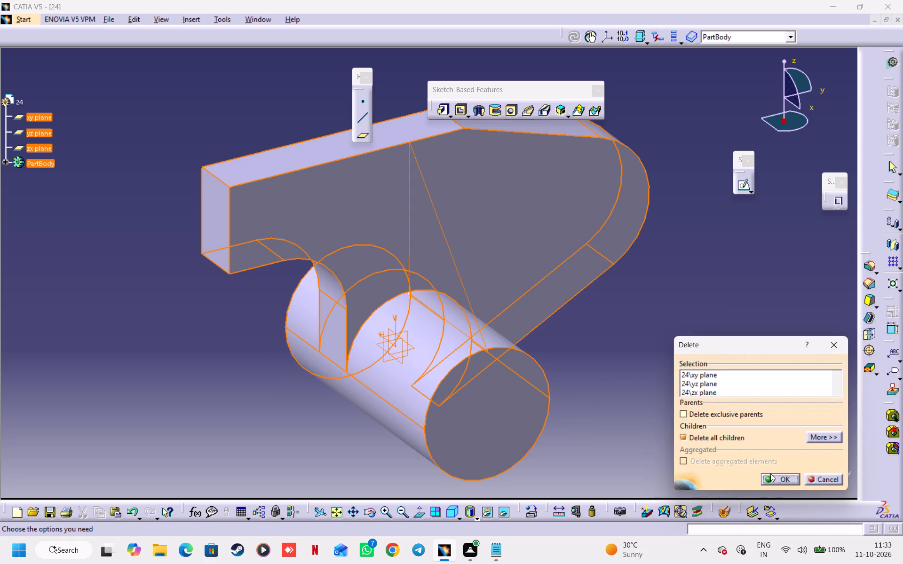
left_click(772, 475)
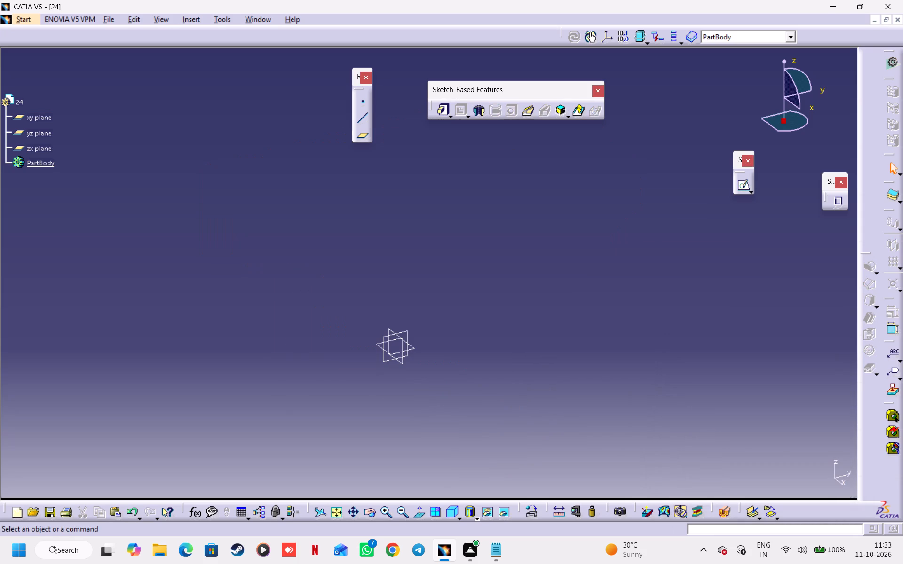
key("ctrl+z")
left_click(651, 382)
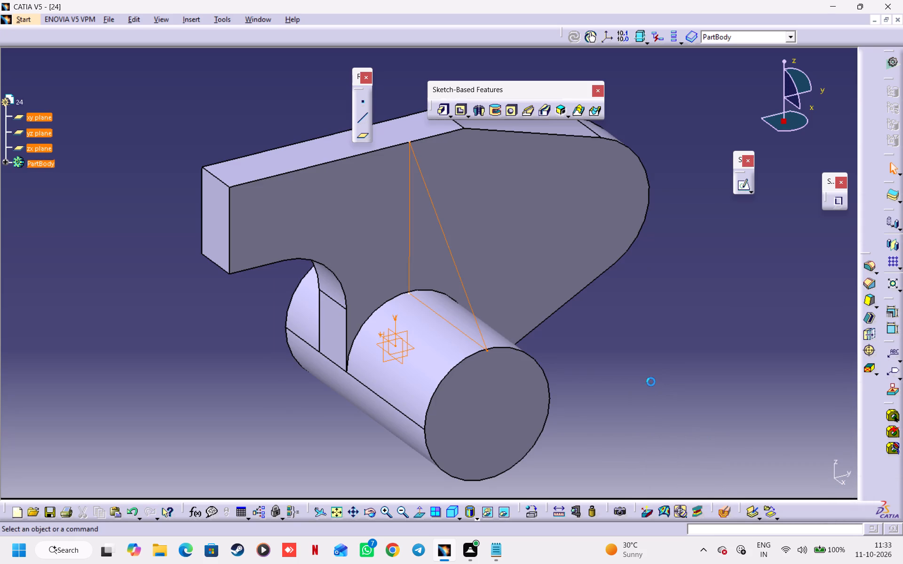
Delete the triangular rib sketch, Sketch.3, from the PartBody.
left_click(3, 163)
left_click(44, 237)
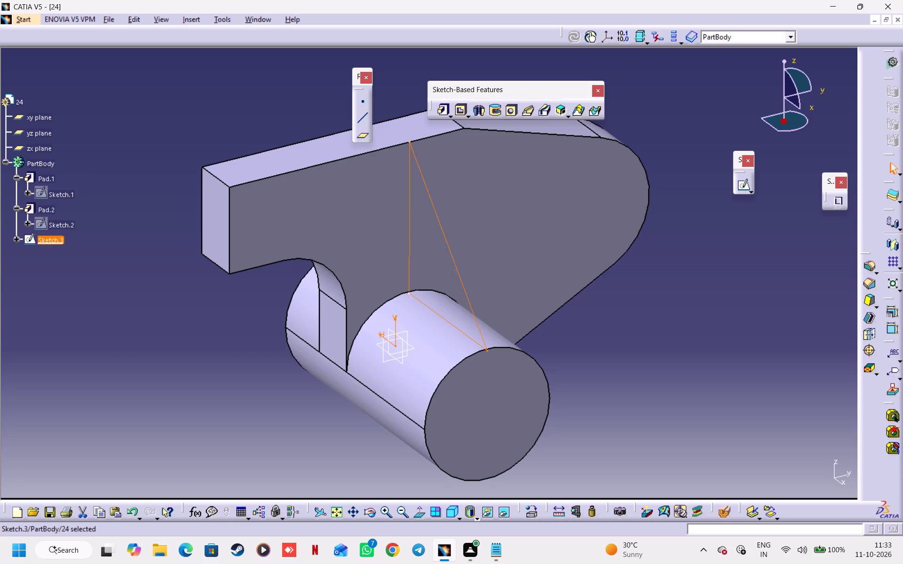
key("Delete")
left_click(768, 477)
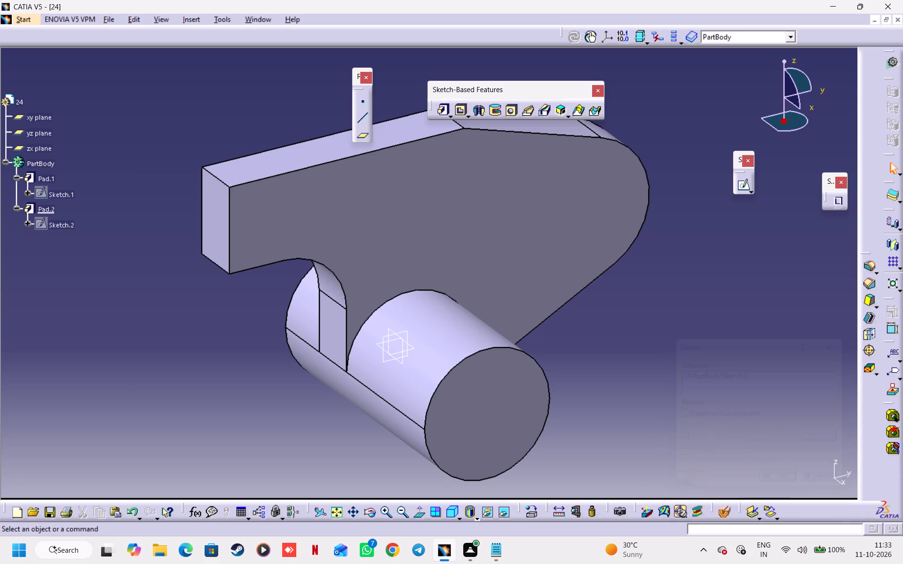
Define a new Angle/Normal to plane reference plane from the zx plane, rotated 10 degrees about the Z axis.
left_click(363, 136)
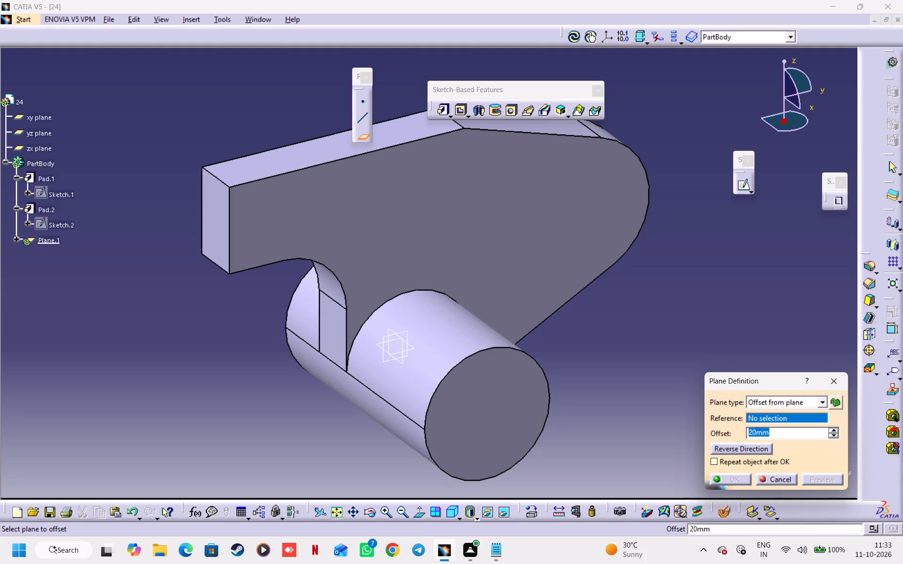
left_click_drag(806, 123, 807, 127)
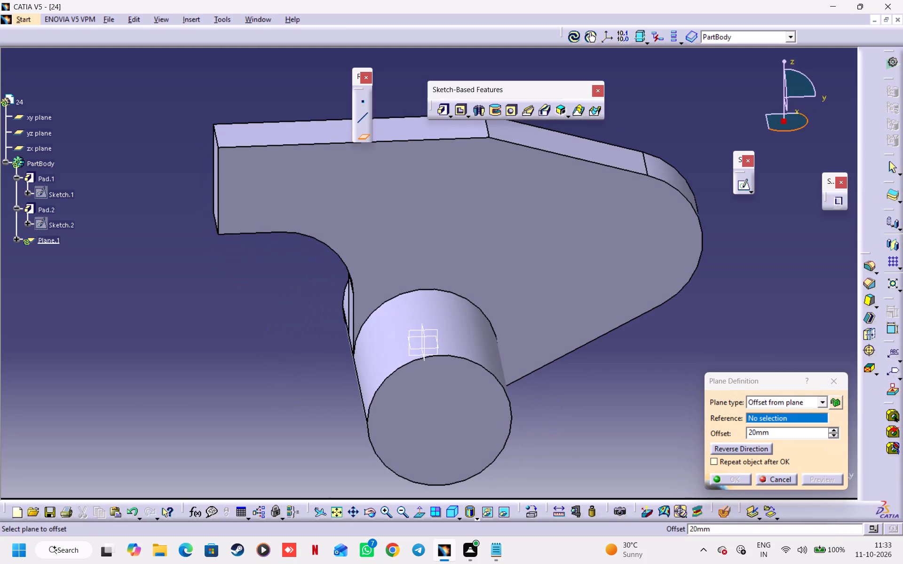
left_click_drag(807, 127, 813, 124)
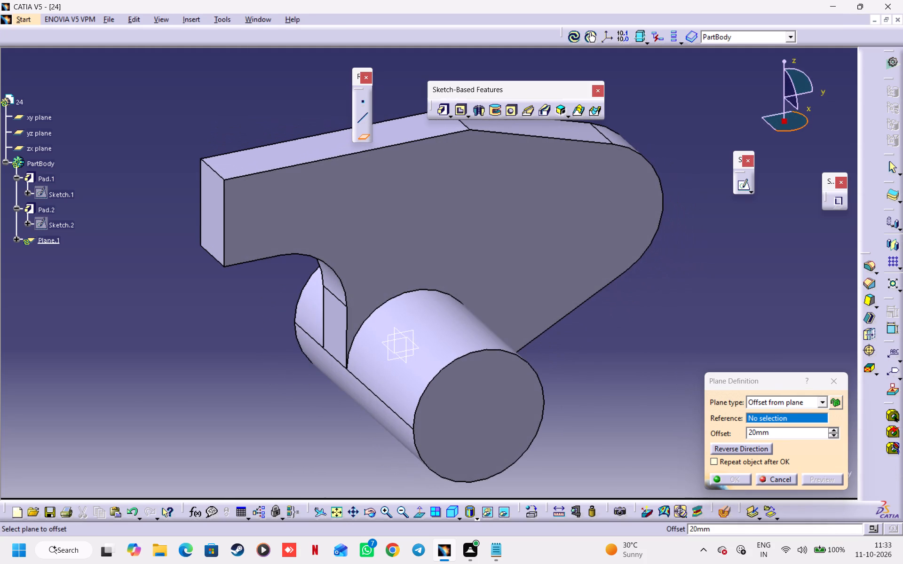
left_click(818, 399)
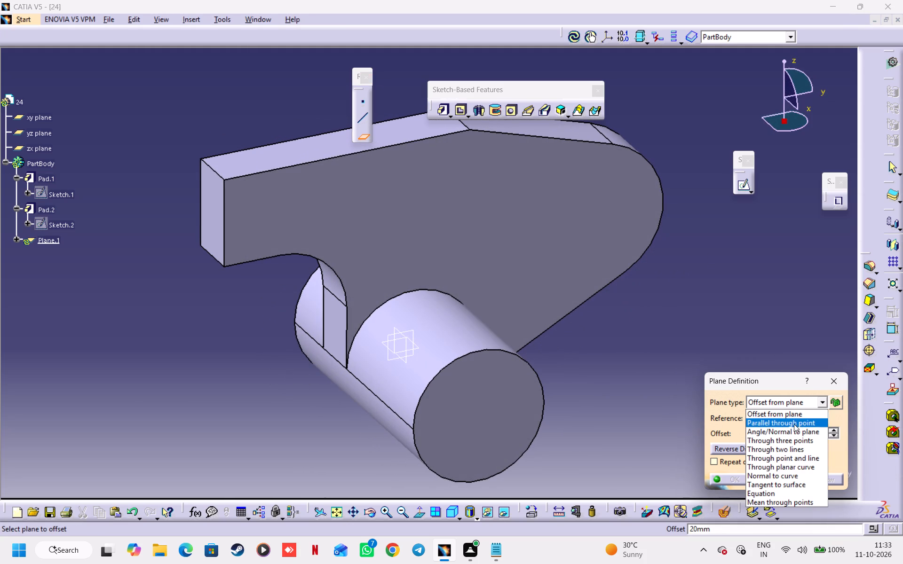
left_click(788, 429)
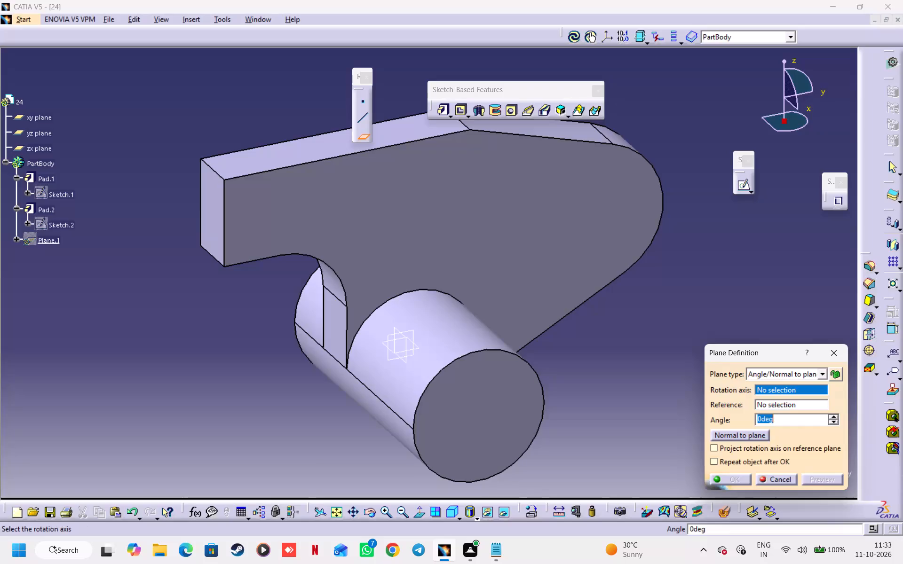
left_click(407, 352)
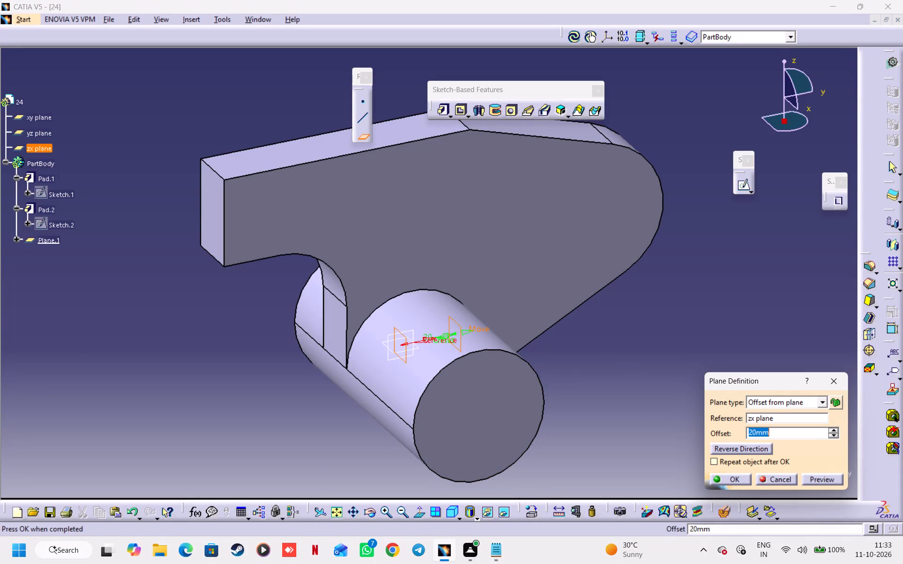
left_click(823, 402)
left_click(799, 430)
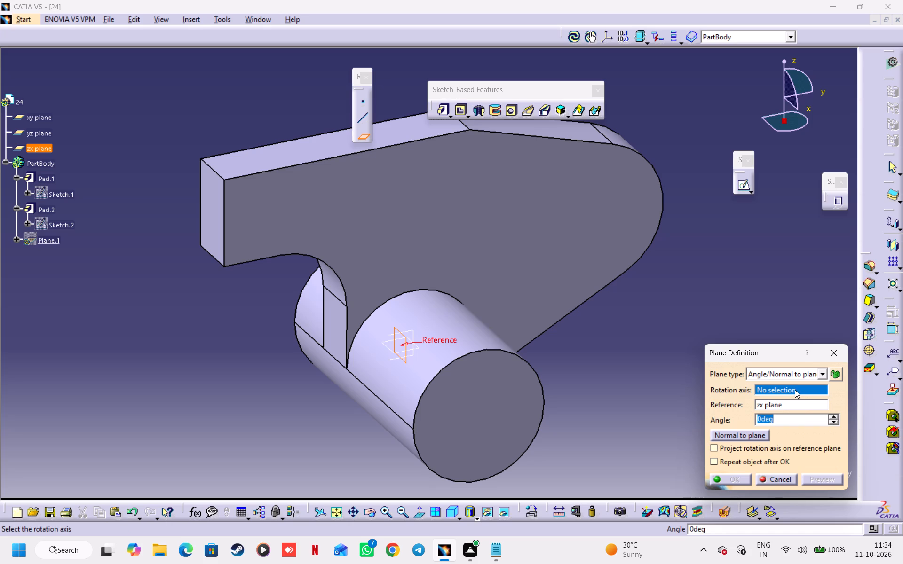
right_click(795, 390)
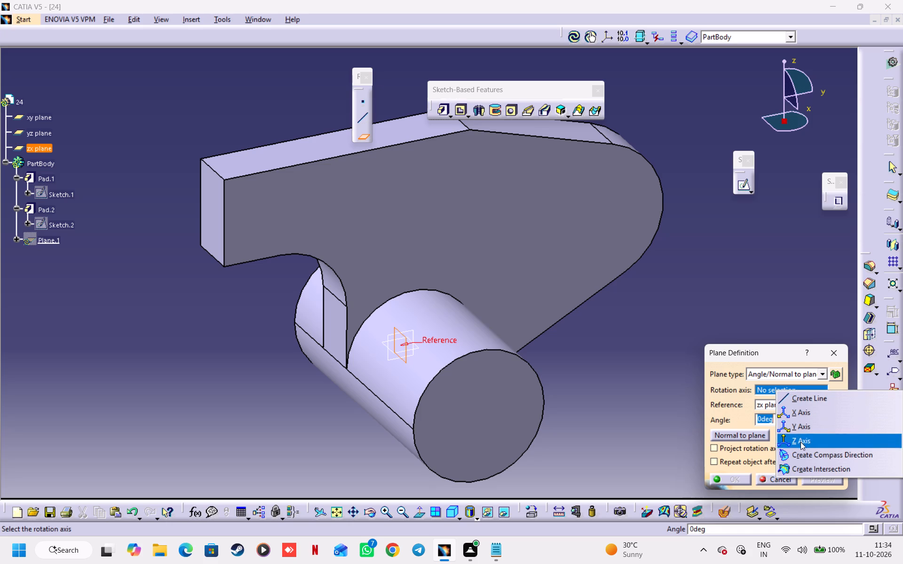
left_click(800, 442)
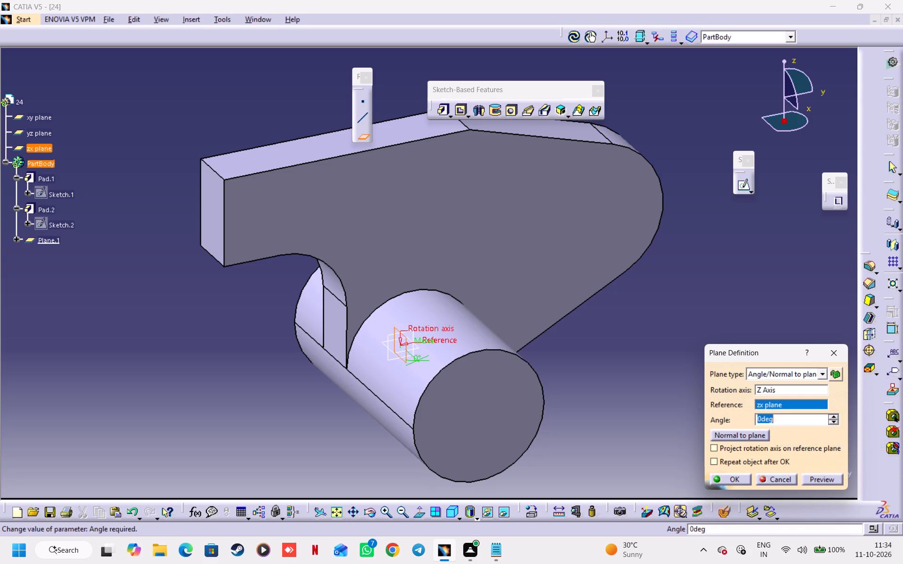
type("10")
left_click(662, 389)
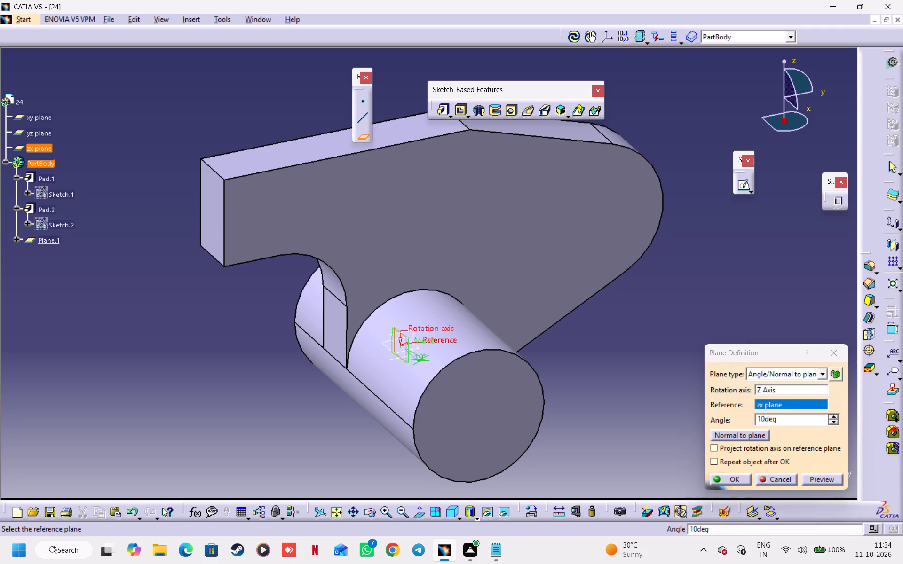
Change the new plane's rotation axis to the X axis, set its angle to 10 degrees and create it.
middle_click_drag(442, 446, 435, 361, "ctrl")
middle_click_drag(452, 404, 569, 249)
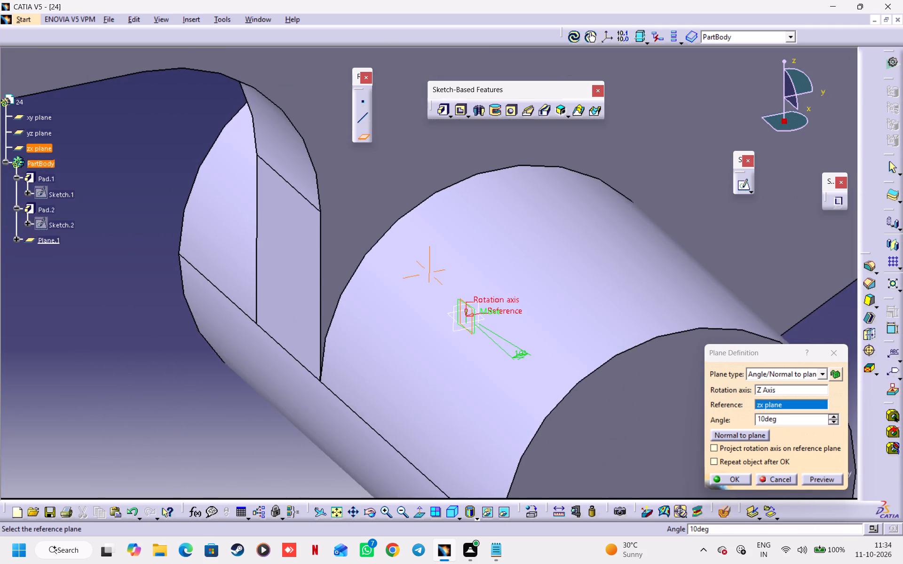
middle_click_drag(496, 424, 476, 413, "ctrl")
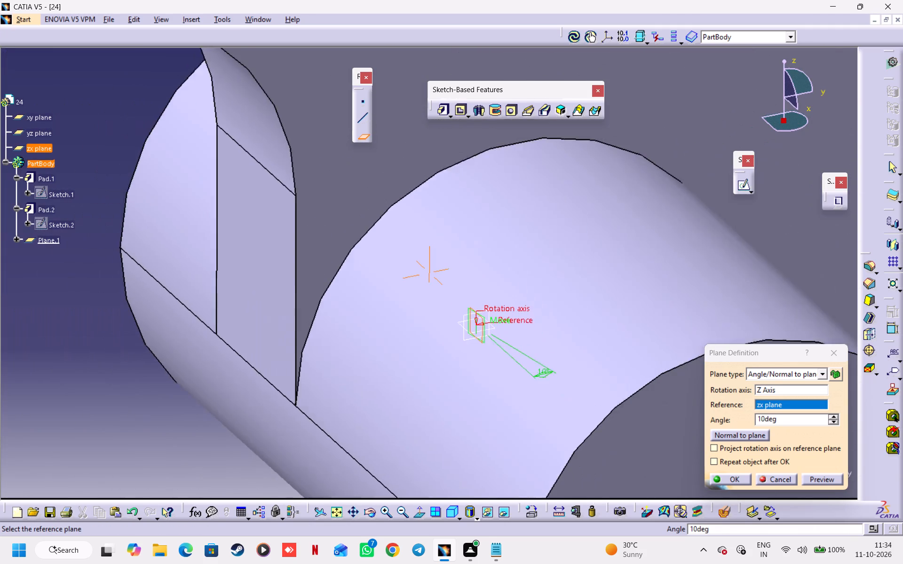
middle_click_drag(476, 413, 474, 427, "ctrl")
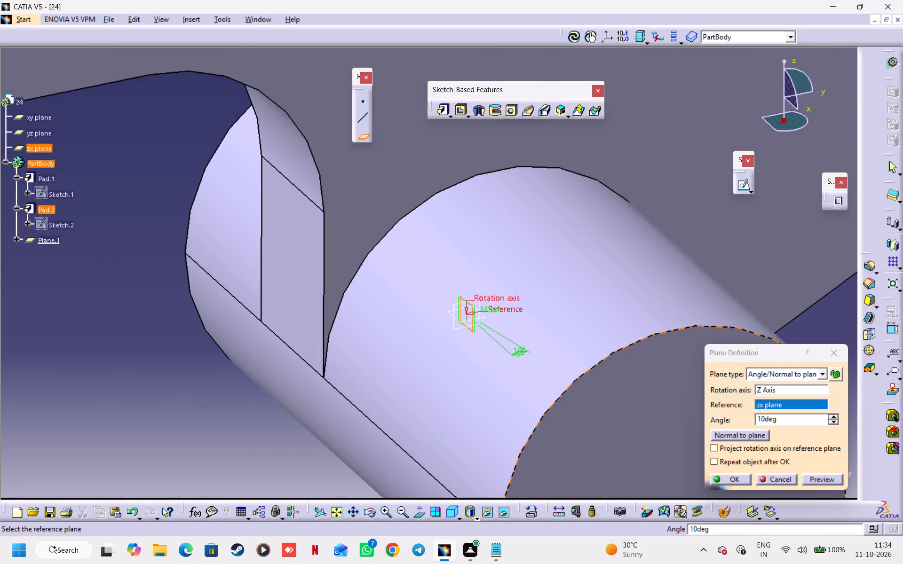
right_click(776, 389)
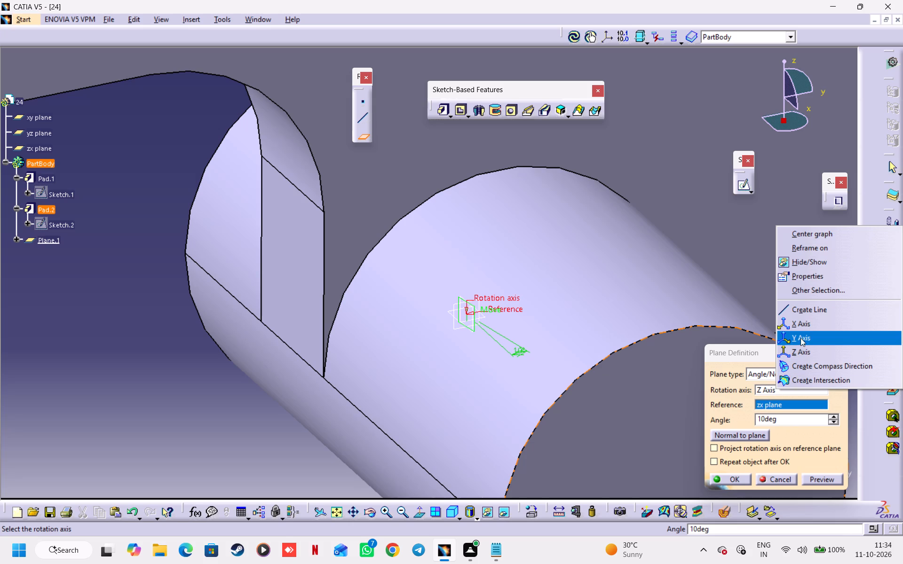
left_click(801, 323)
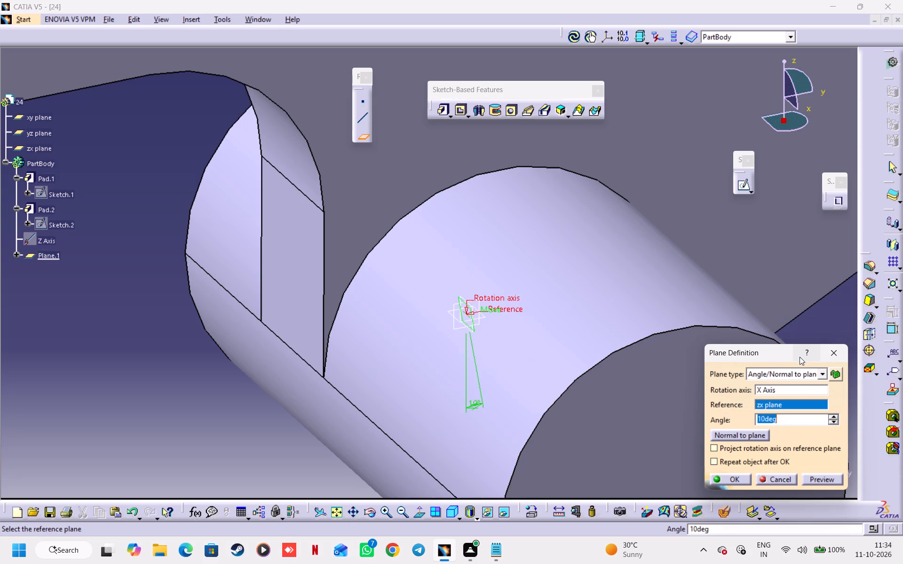
left_click(835, 415)
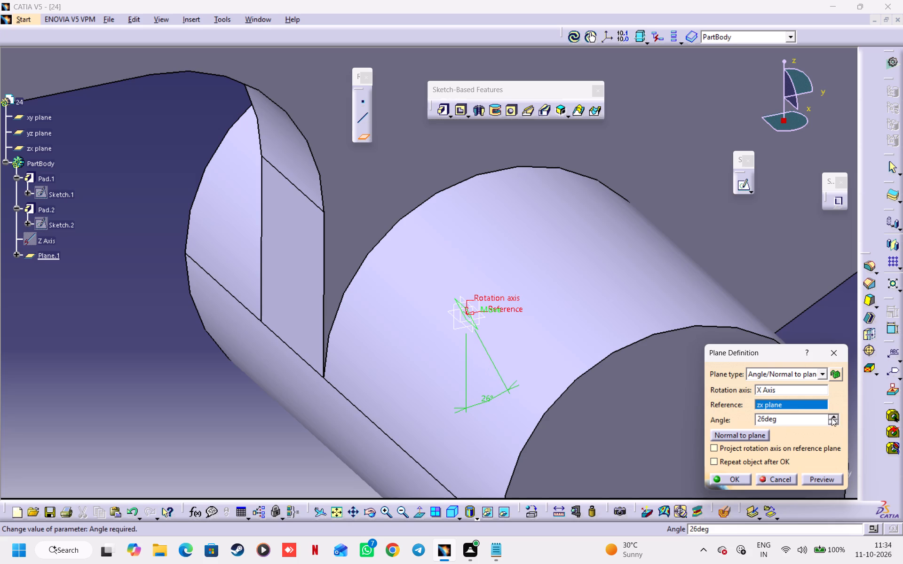
left_click_drag(785, 418, 705, 420)
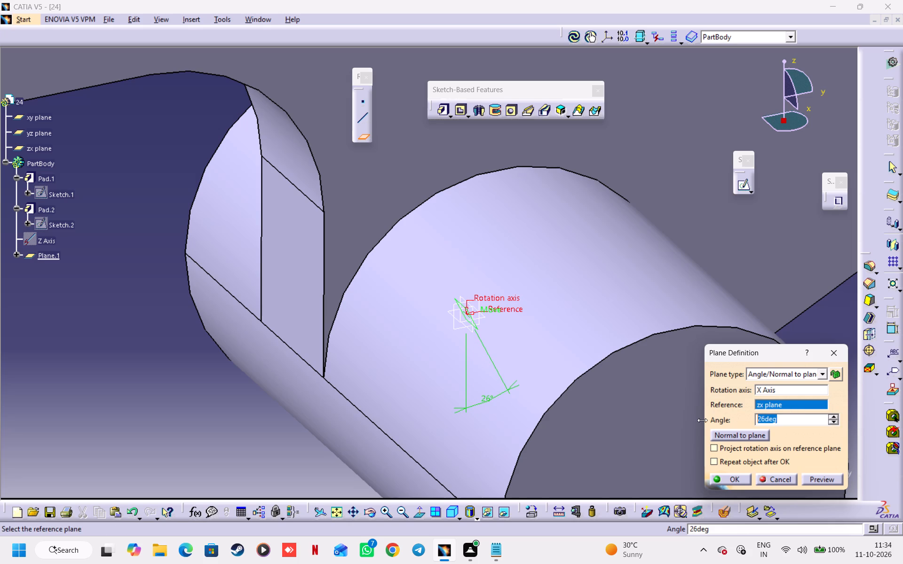
type("10")
key("Return")
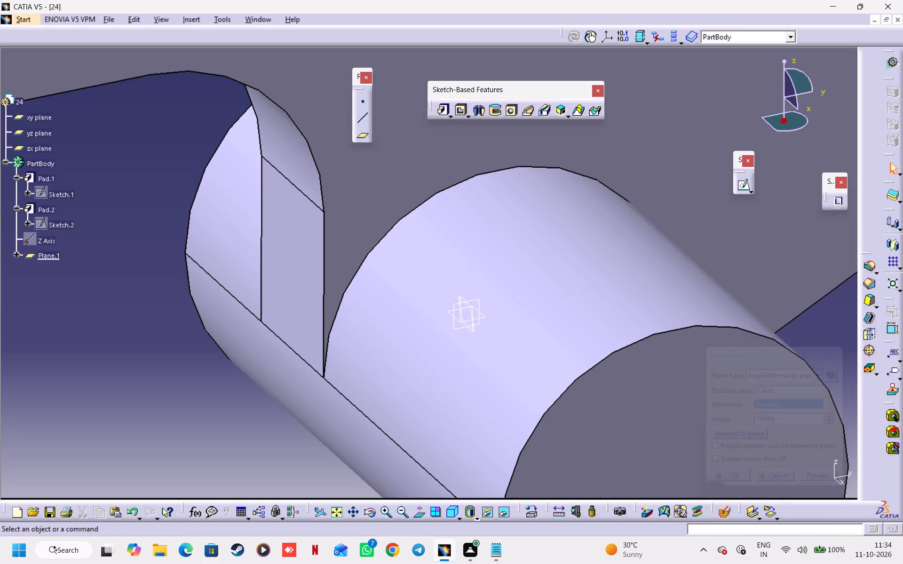
Sketch a closed right triangle on the inclined plane beside the plate, above the boss, with a vertical side about 65 mm and a hypotenuse about 82 mm.
left_click(467, 304)
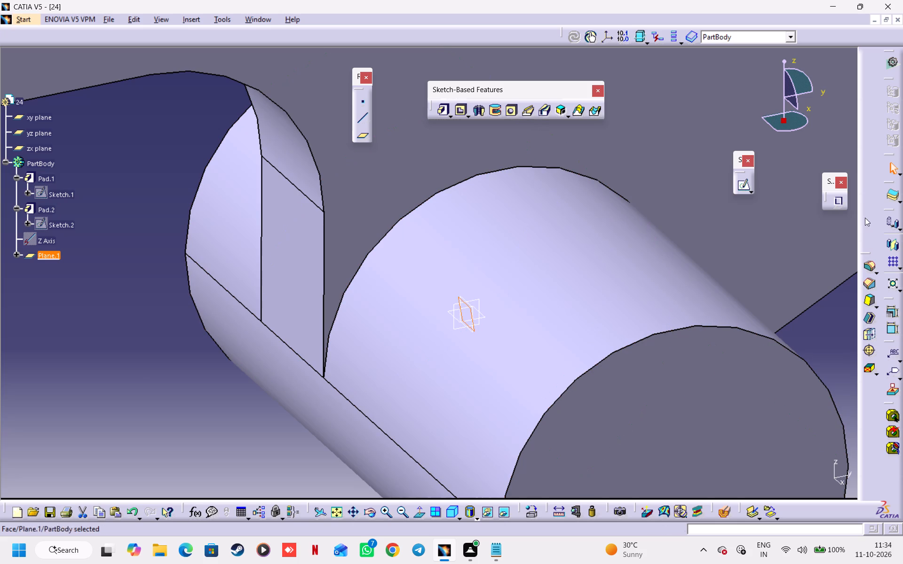
left_click(743, 186)
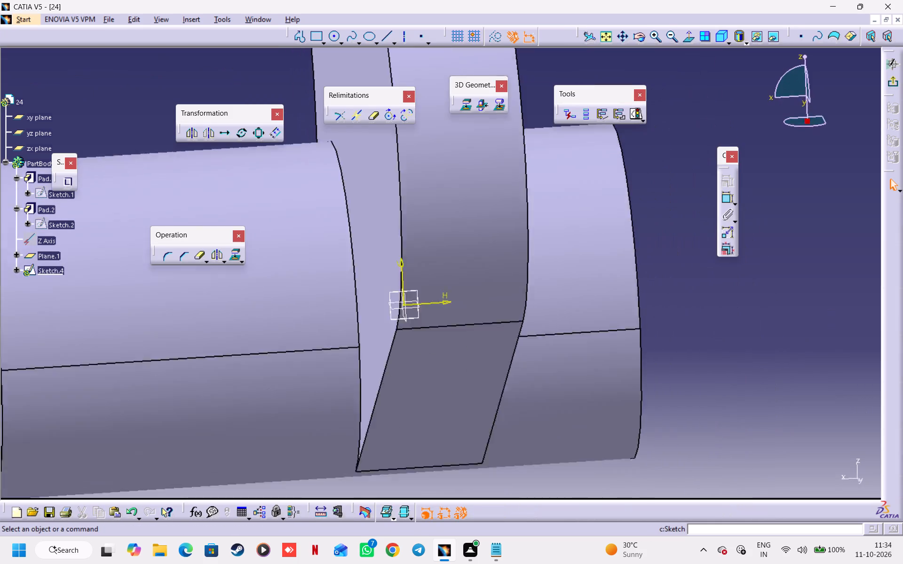
middle_click_drag(658, 275, 653, 371, "ctrl")
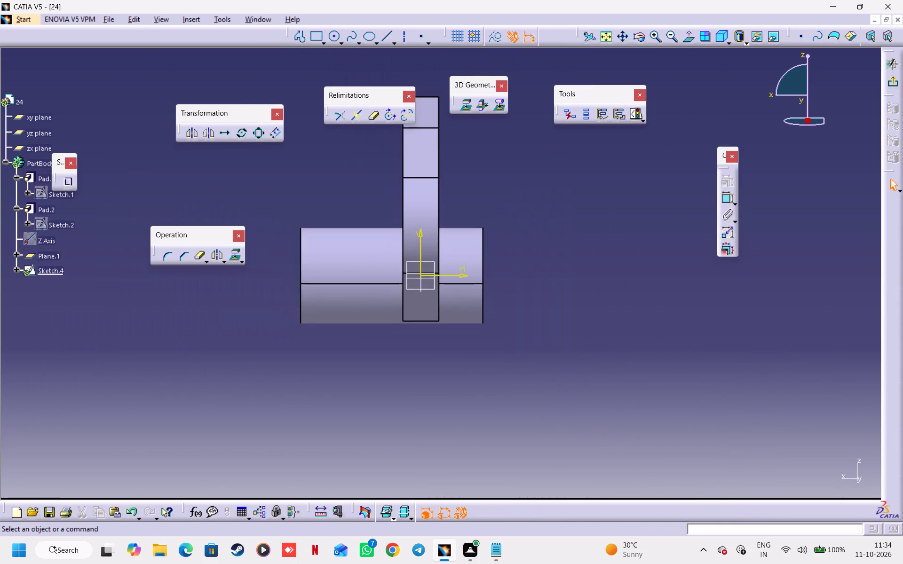
middle_click_drag(653, 371, 651, 377, "ctrl")
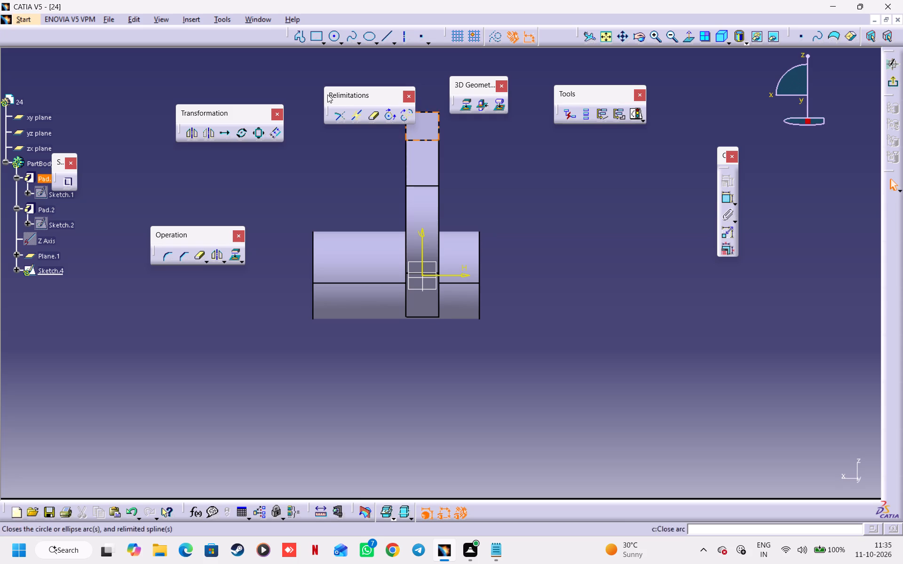
left_click(687, 34)
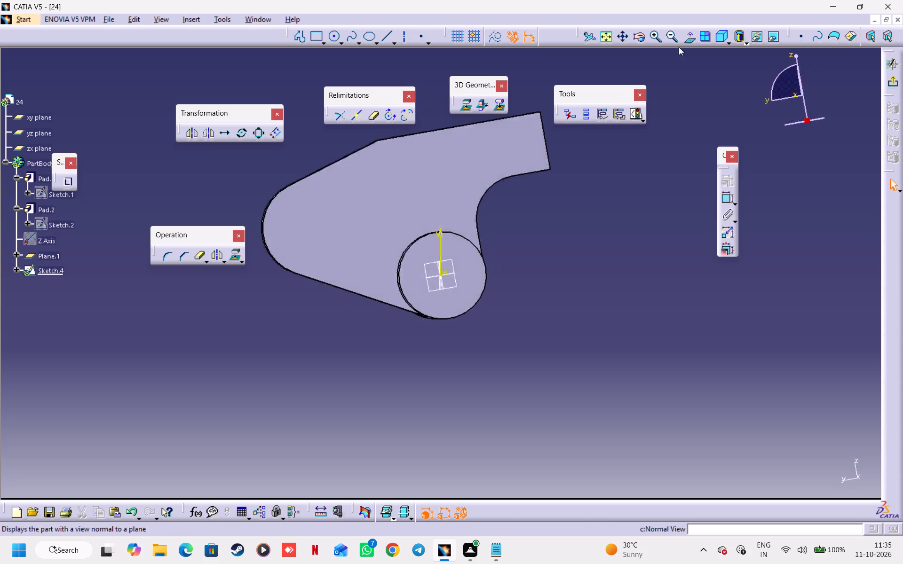
middle_click_drag(602, 203, 568, 278)
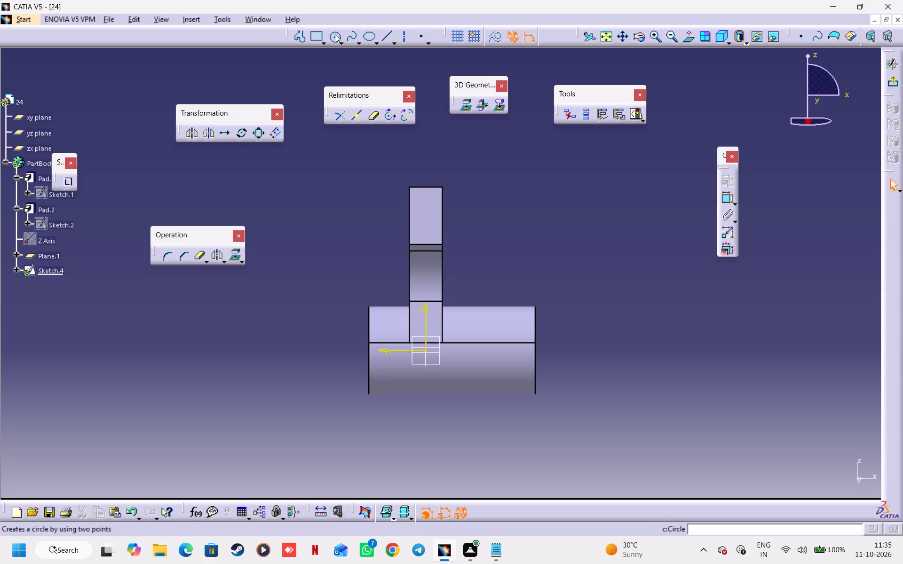
left_click(302, 37)
left_click(449, 179)
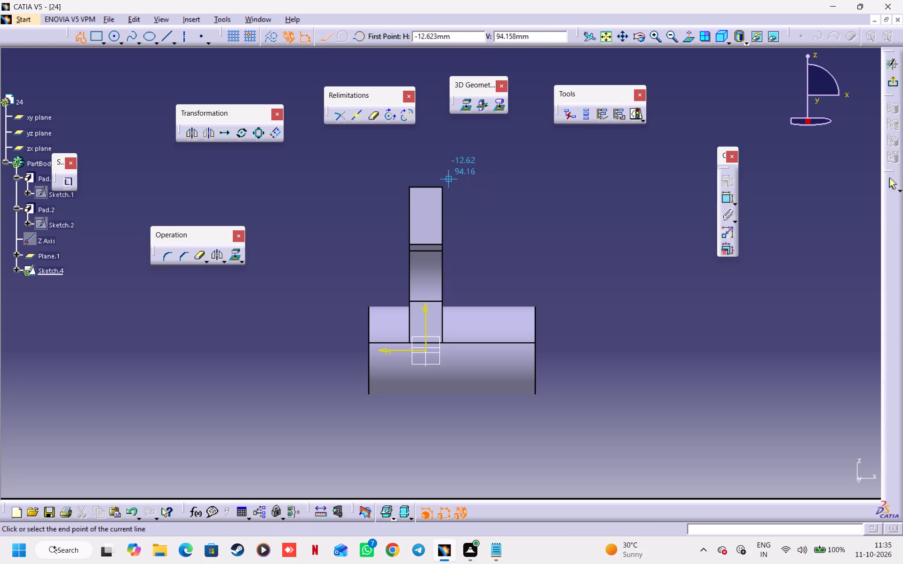
left_click(448, 298)
left_click(542, 298)
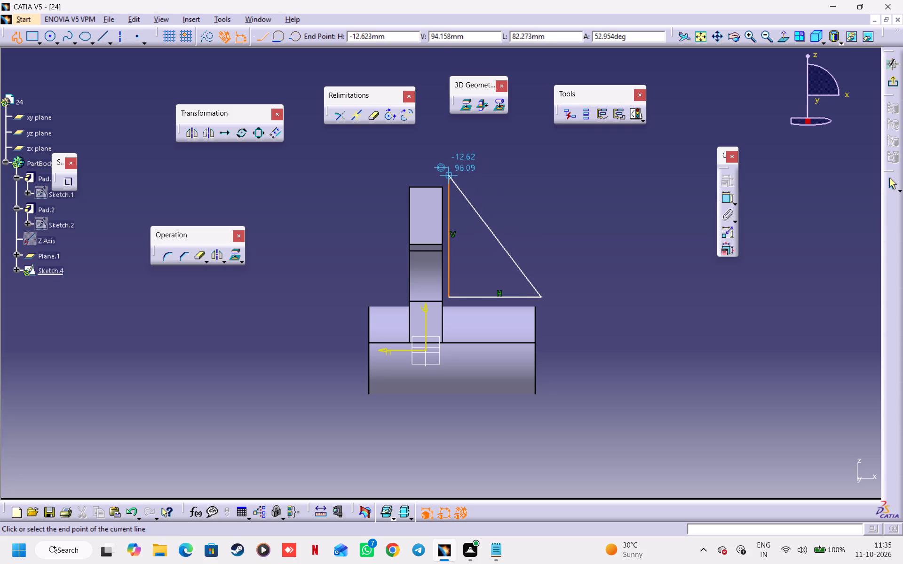
left_click(449, 180)
Constrain the triangle's top vertex coincident with the plate's upper corner on the boss's longer side.
middle_click_drag(480, 251, 478, 242, "ctrl")
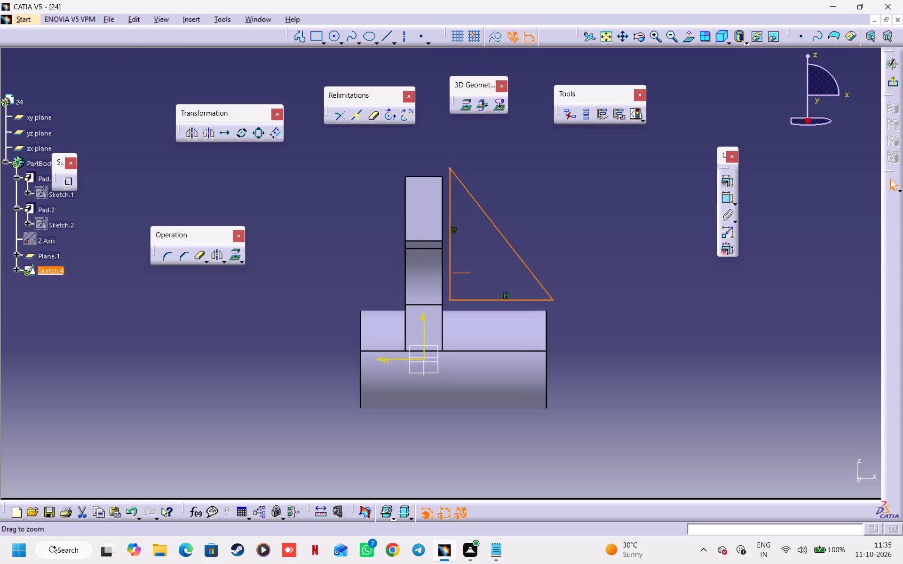
middle_click_drag(478, 242, 478, 174, "ctrl")
middle_click_drag(478, 174, 465, 331)
left_click(465, 192)
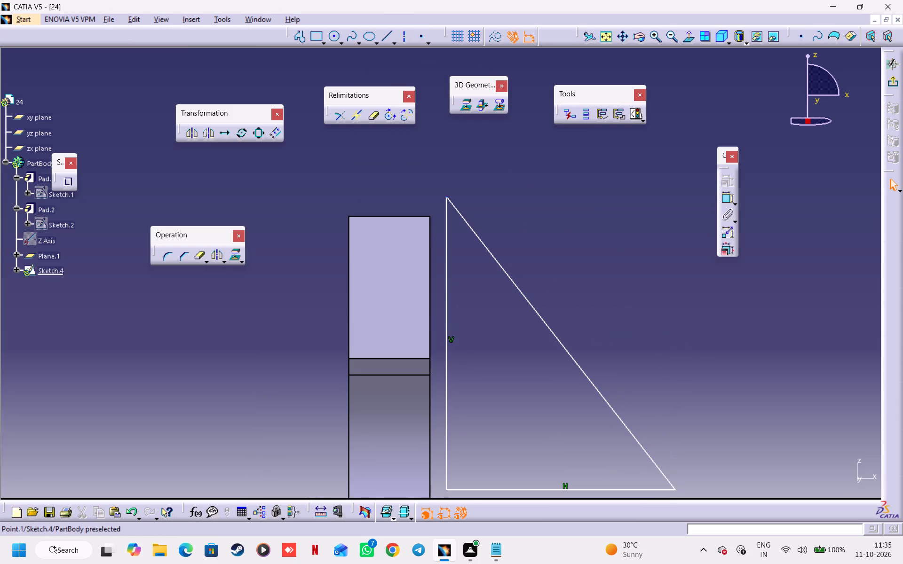
left_click(446, 197)
left_click(428, 218, "ctrl")
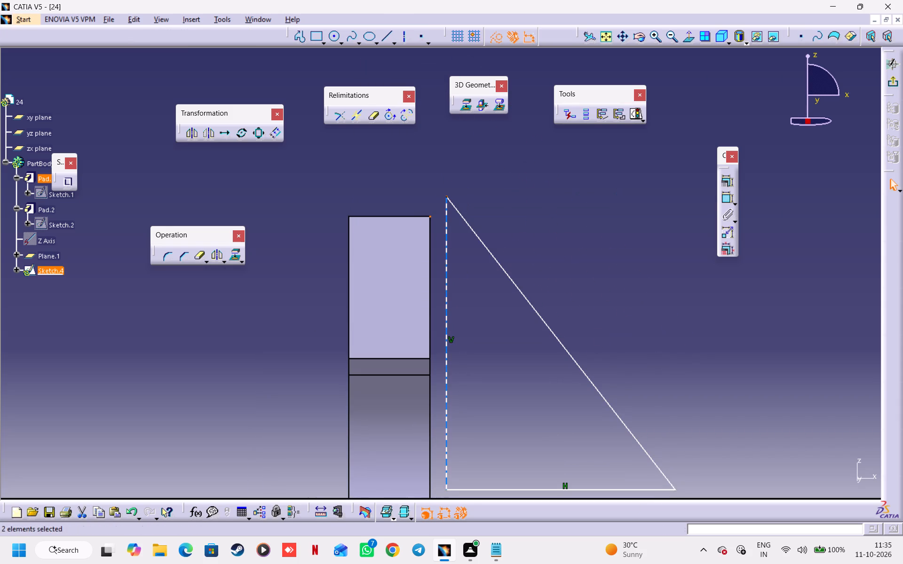
left_click(730, 180)
left_click(273, 215)
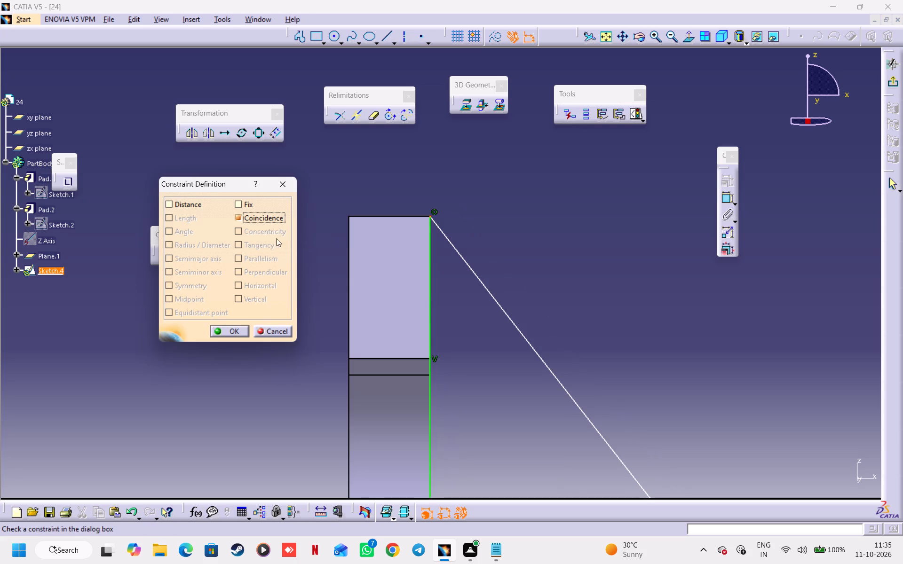
left_click(245, 330)
Constrain the triangle's lower outer vertex coincident with the end-face edge of the cylindrical boss.
middle_click_drag(465, 387, 444, 141)
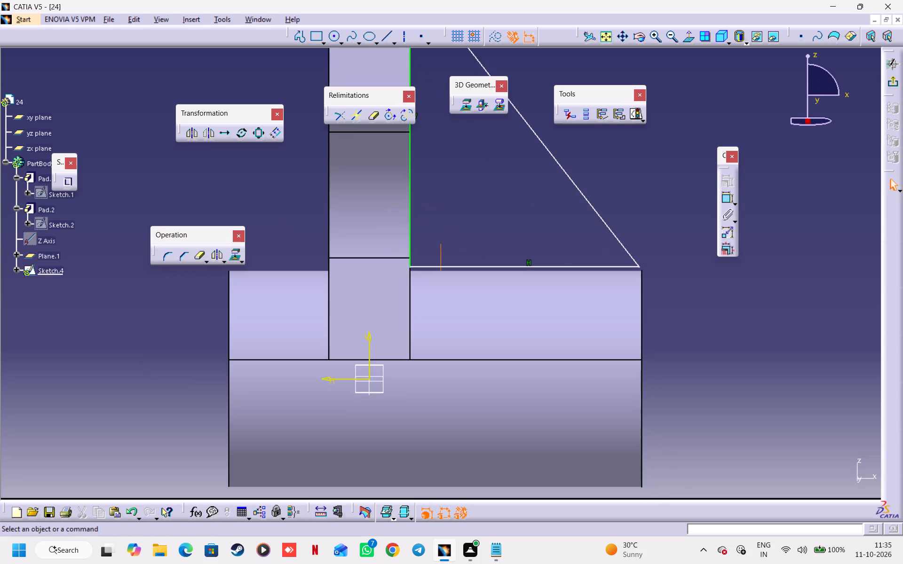
middle_click_drag(480, 248, 444, 312)
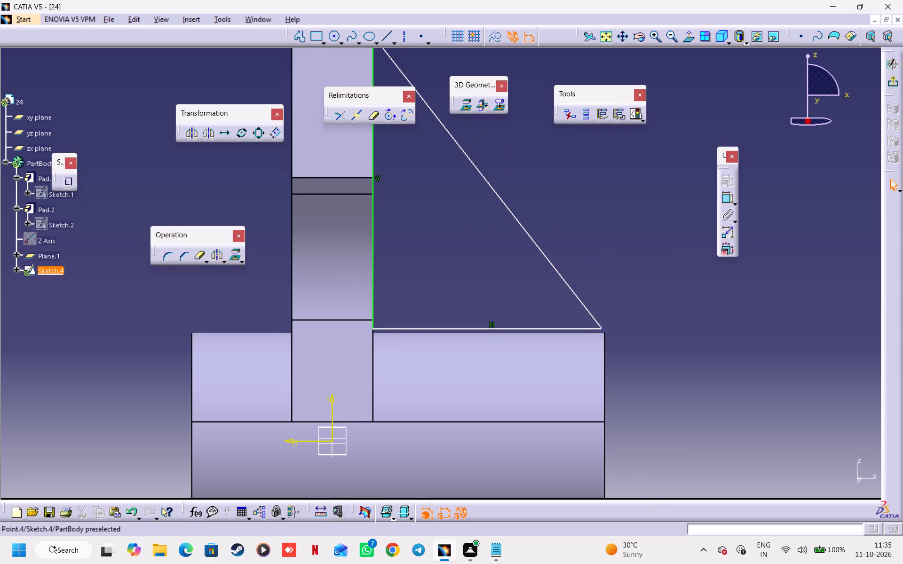
left_click(601, 329)
left_click(605, 348, "ctrl")
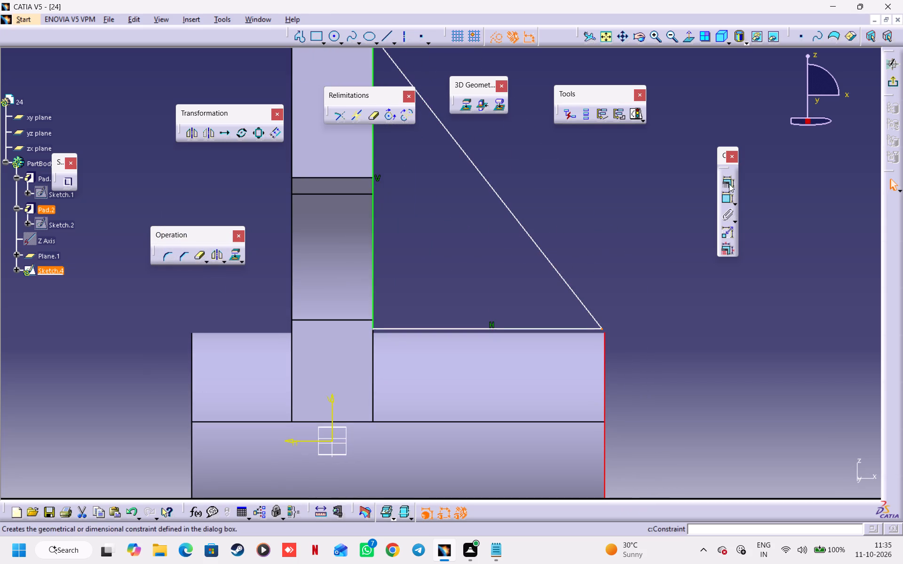
left_click(729, 184)
left_click(267, 219)
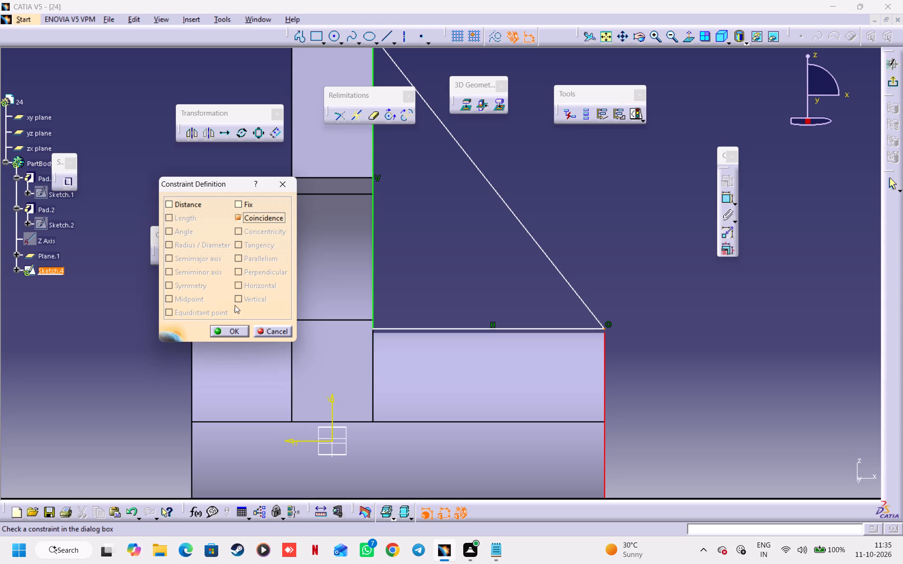
left_click(229, 330)
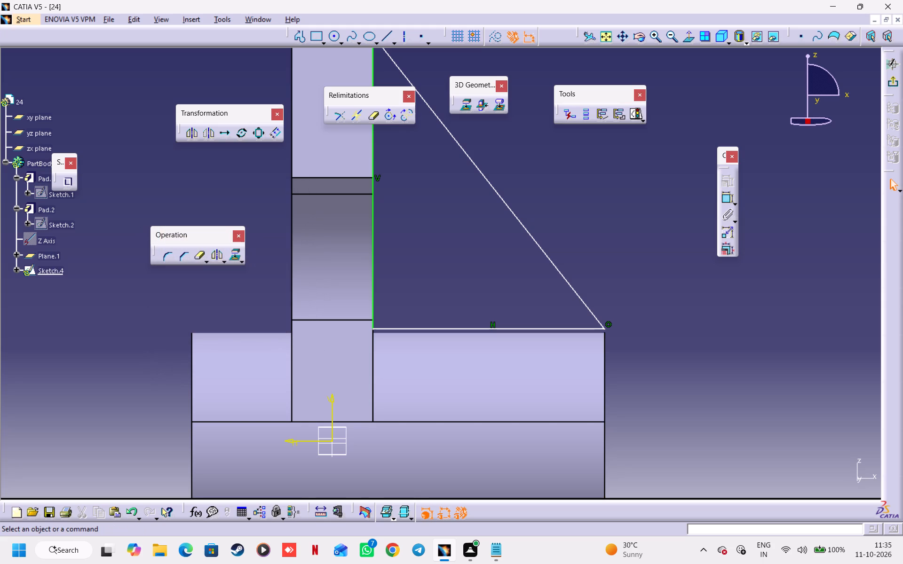
Move the triangle's horizontal base down slightly onto the top of the boss and exit the sketch.
left_click_drag(489, 331, 490, 337)
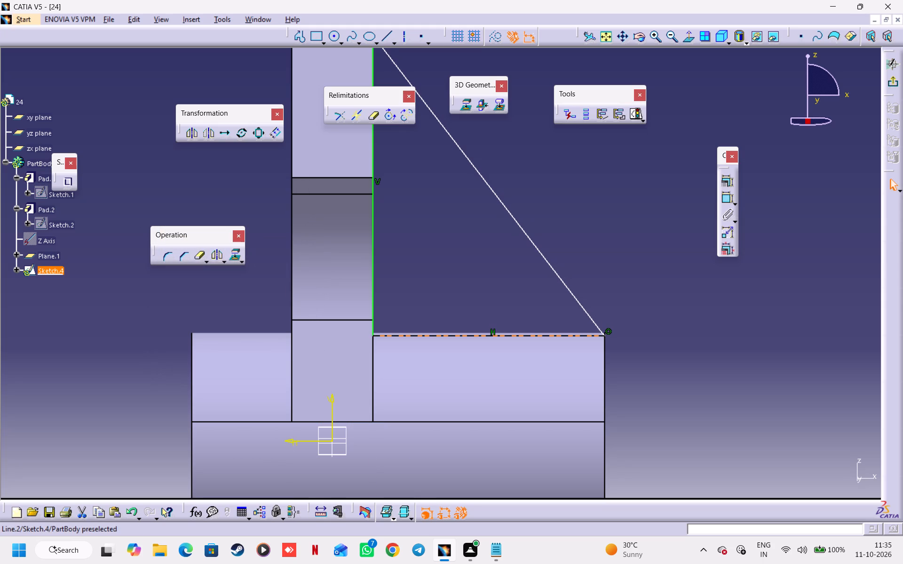
left_click_drag(490, 337, 490, 337)
left_click(689, 305)
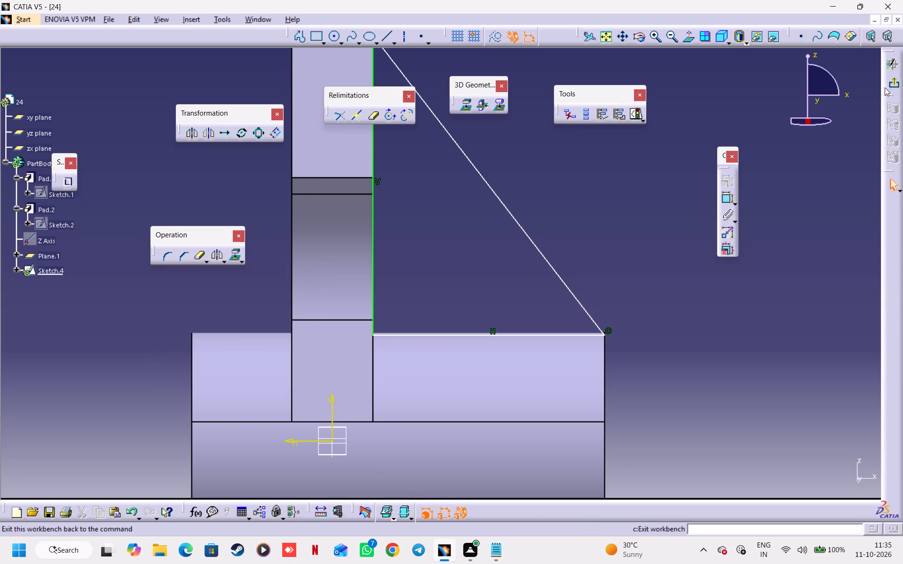
left_click(891, 81)
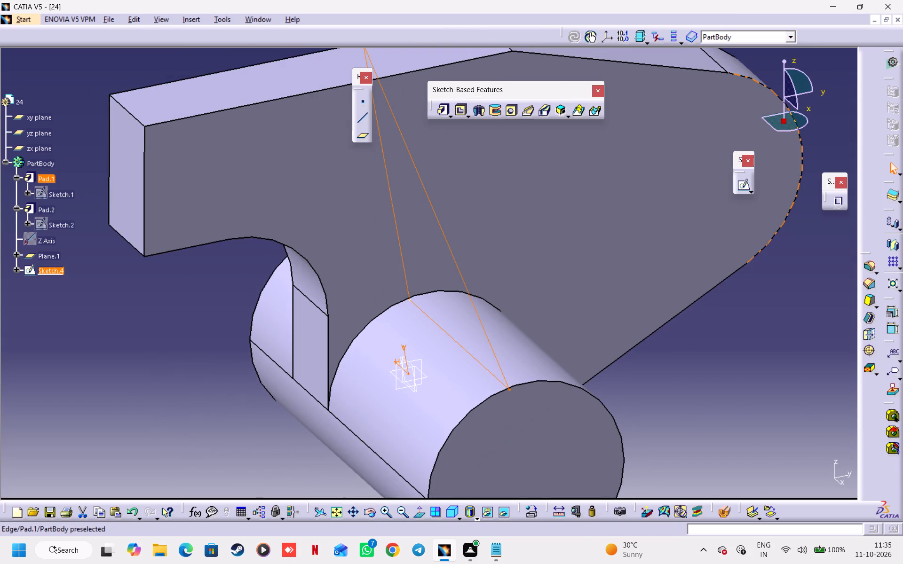
Reopen the triangular rib sketch and delete the coincidence between its top vertex and the plate's upper corner.
middle_click_drag(747, 367, 745, 391, "ctrl")
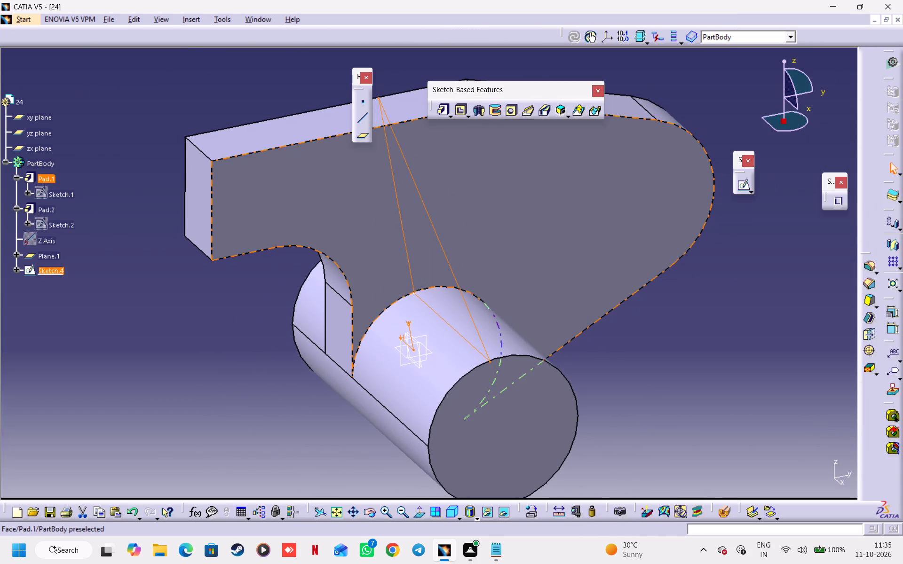
middle_click_drag(557, 251, 581, 313)
left_click_drag(790, 129, 799, 127)
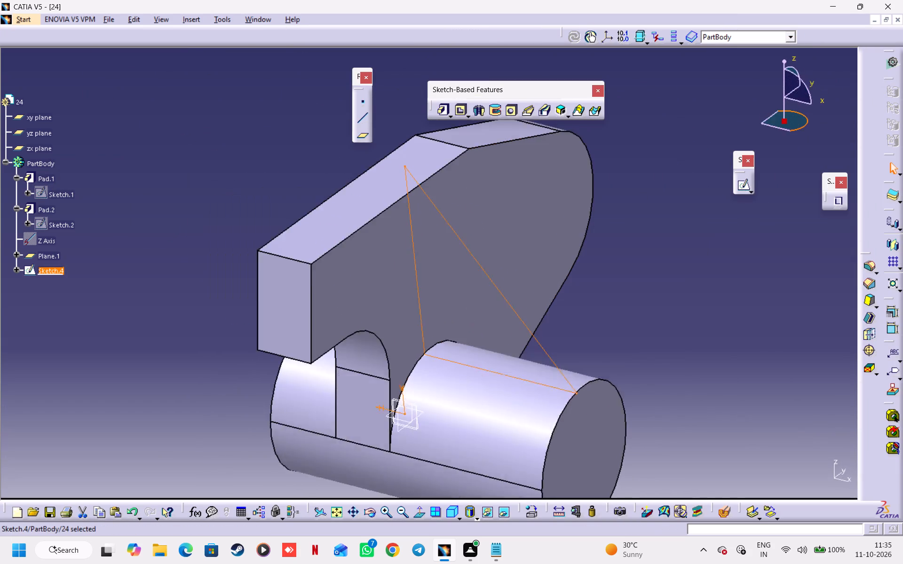
left_click_drag(799, 127, 803, 125)
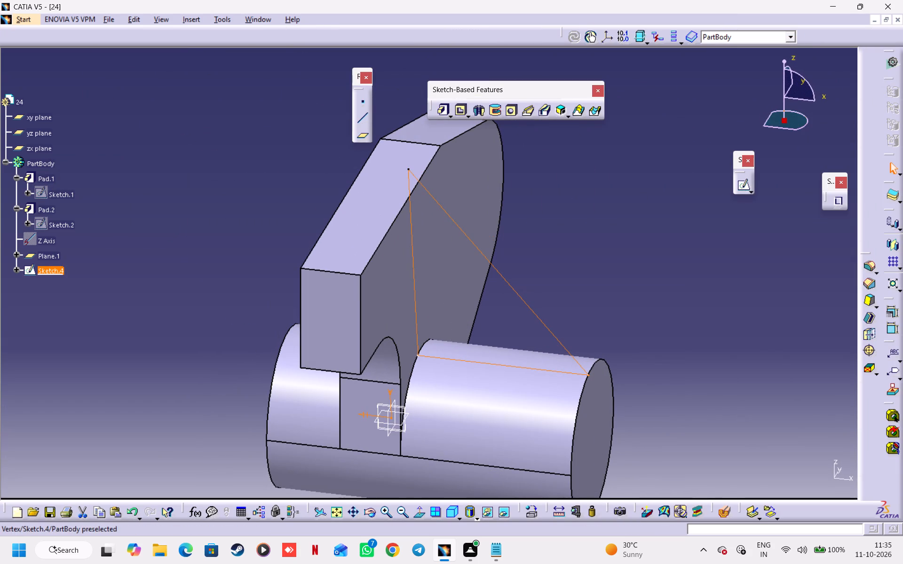
left_click_drag(407, 168, 412, 207)
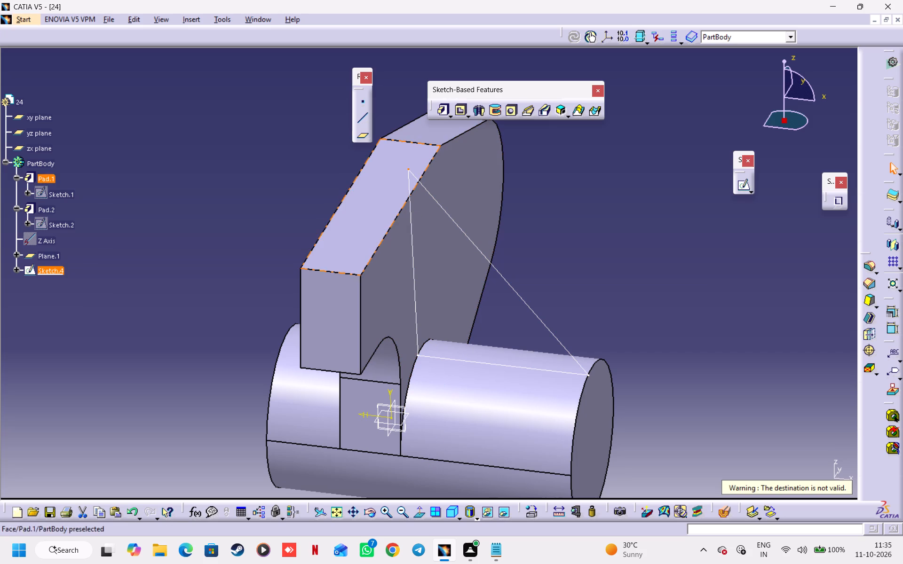
double_click(409, 169)
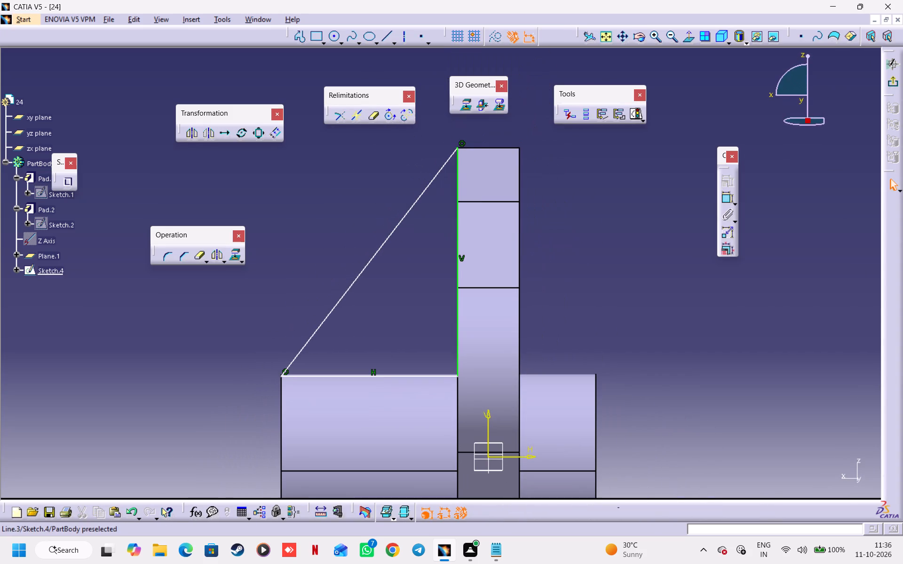
right_click(462, 144)
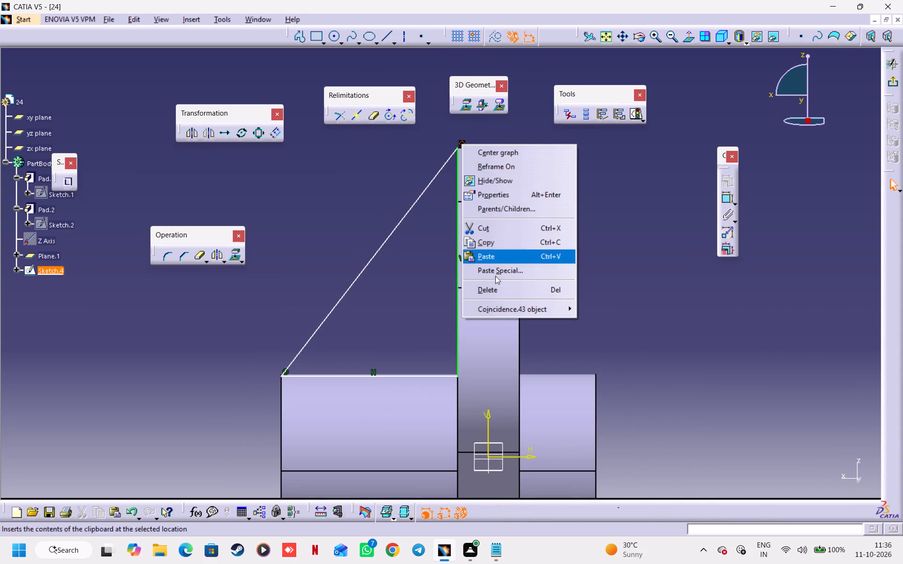
left_click(495, 290)
Move the triangle's top vertex down along the plate face, below the plate's upper edge.
left_click_drag(455, 147, 455, 149)
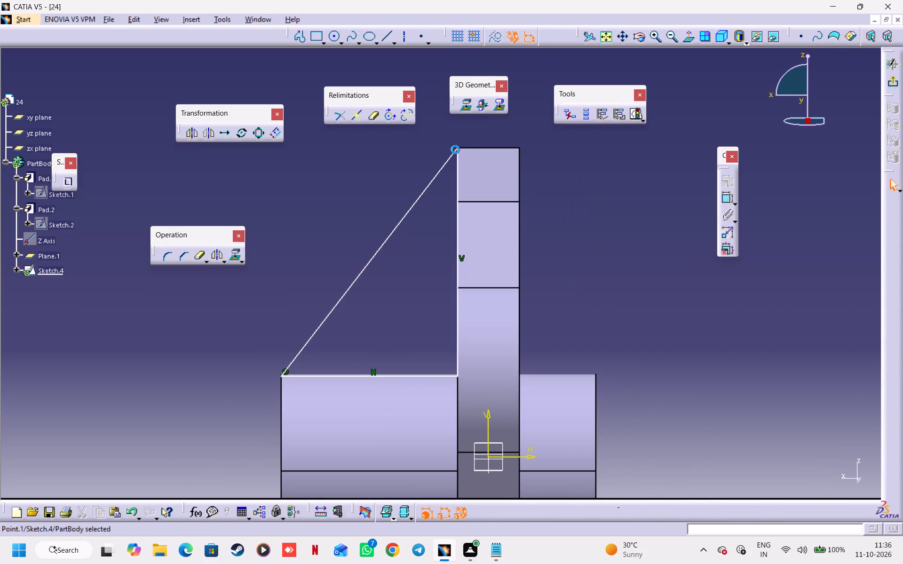
left_click_drag(455, 149, 456, 191)
Dimension the distance between the triangle's vertical side and the adjacent plate face, placing the dimension above the plate.
left_click_drag(795, 126, 821, 128)
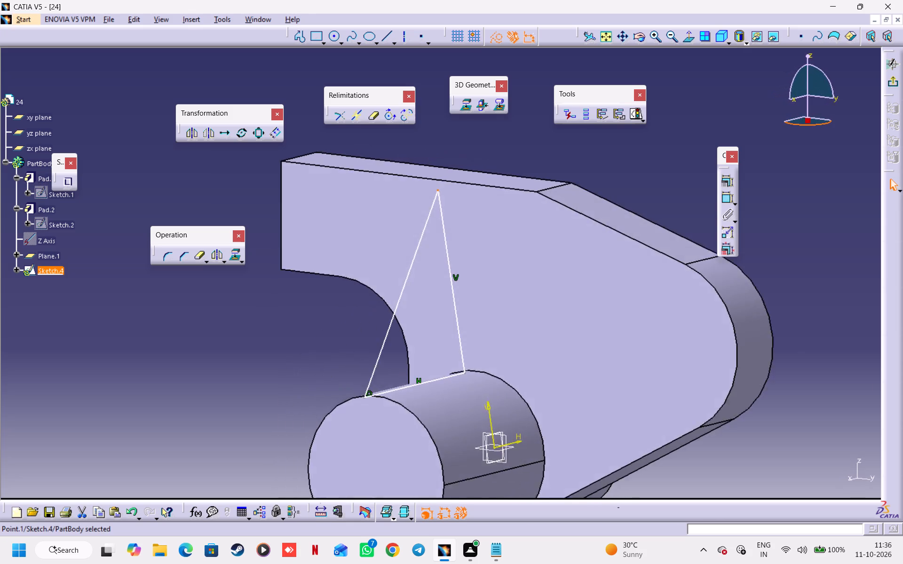
left_click_drag(821, 128, 870, 115)
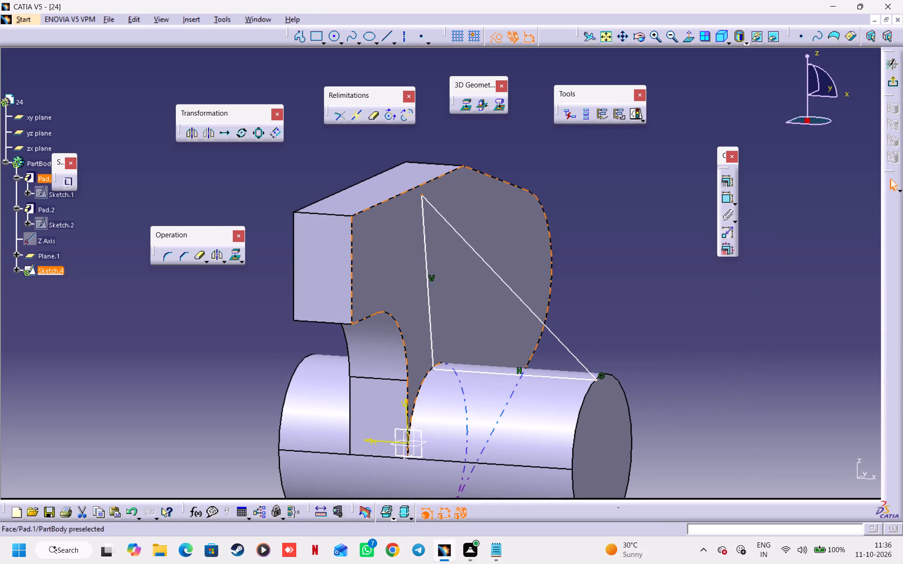
double_click(731, 194)
left_click(423, 248)
left_click(401, 253)
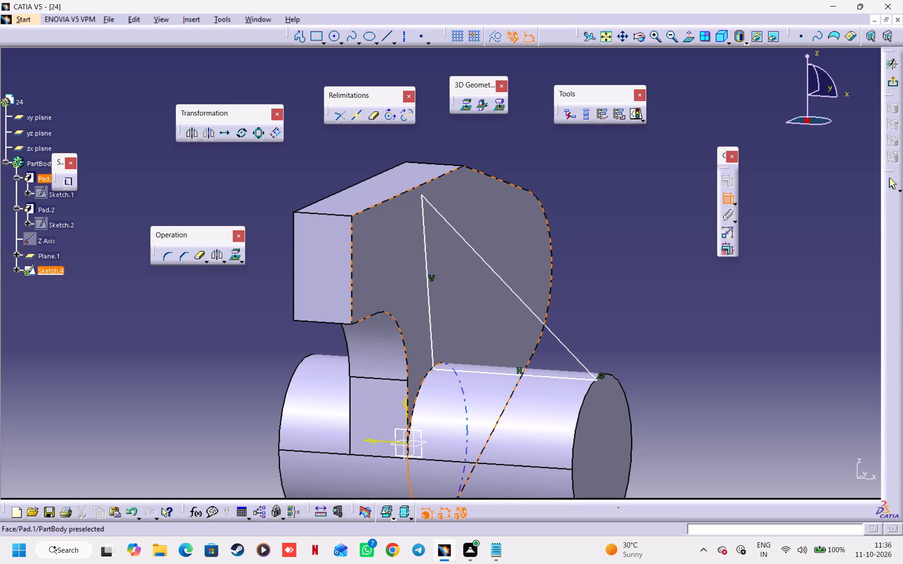
left_click(350, 280)
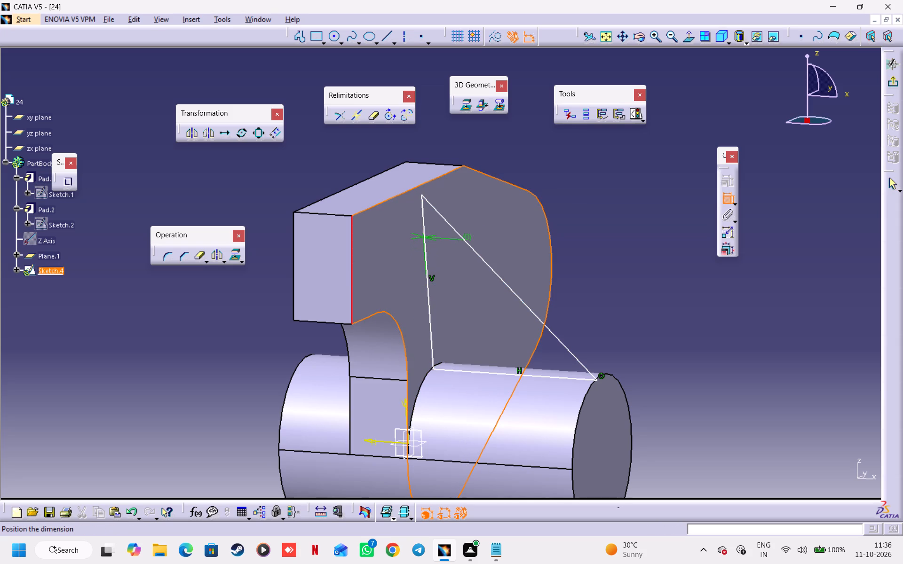
left_click(574, 164)
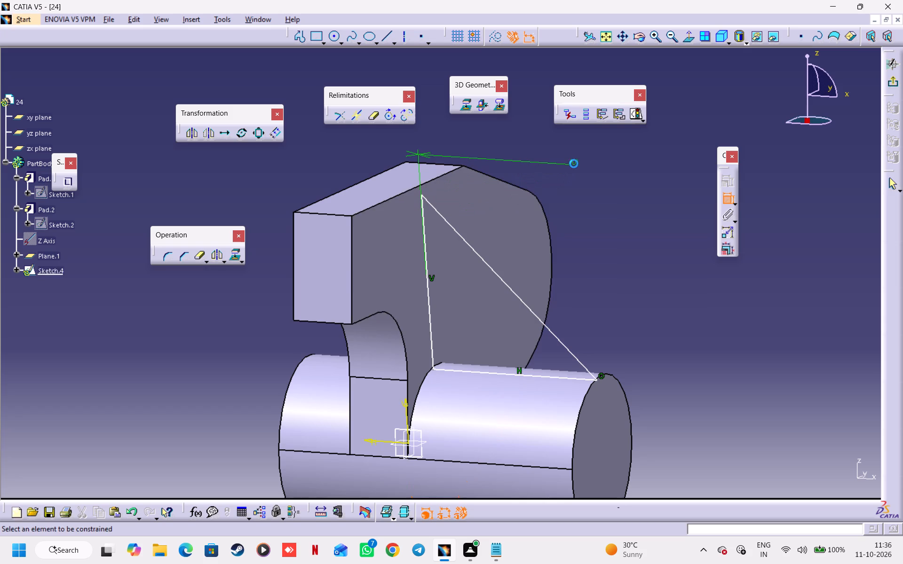
left_click(658, 210)
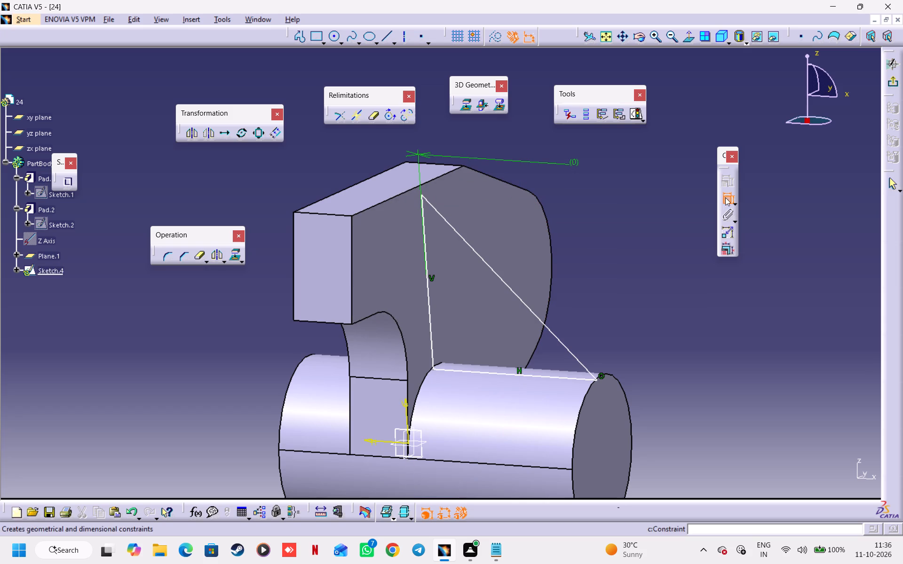
left_click(725, 197)
left_click(678, 208)
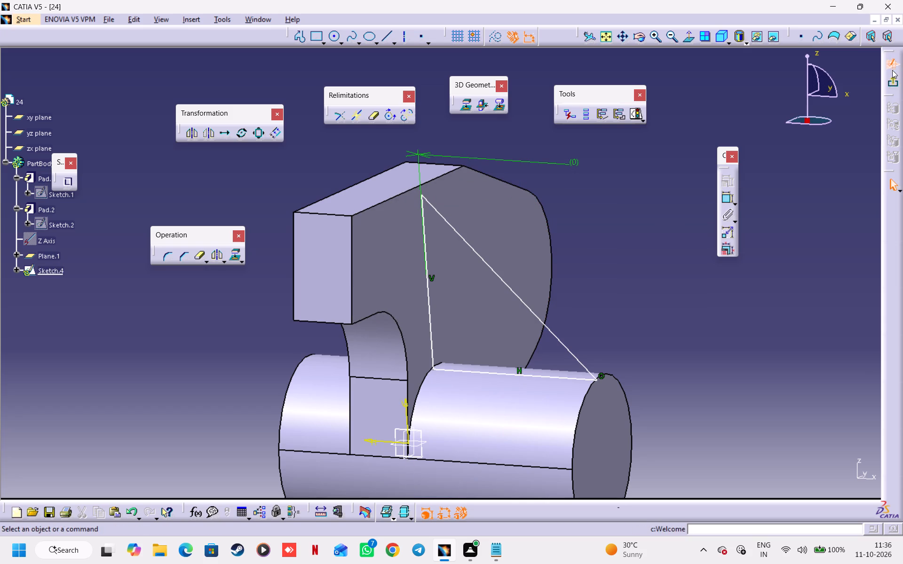
Dimension the offset between the triangle's vertical side and the plate's front vertical edge, and set it to 0 mm.
double_click(725, 199)
left_click(425, 256)
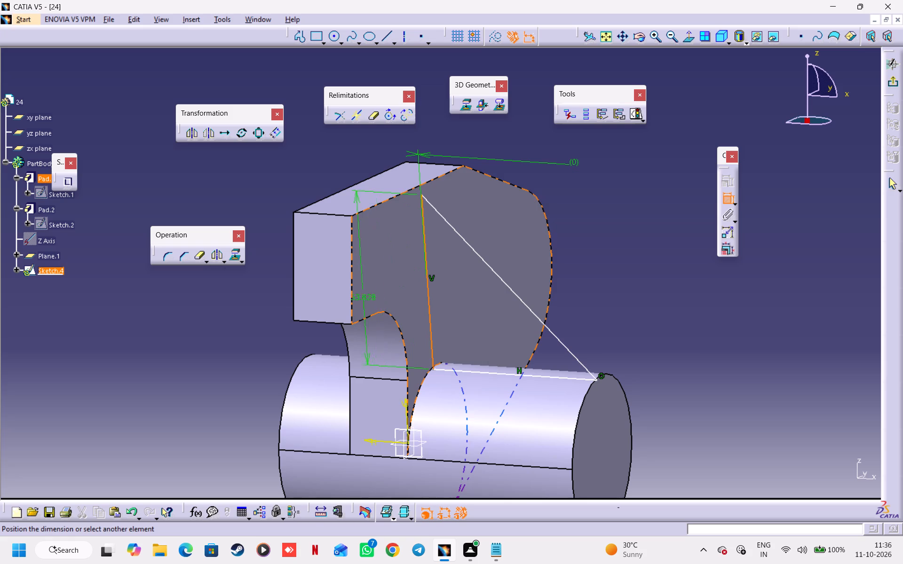
left_click(351, 292)
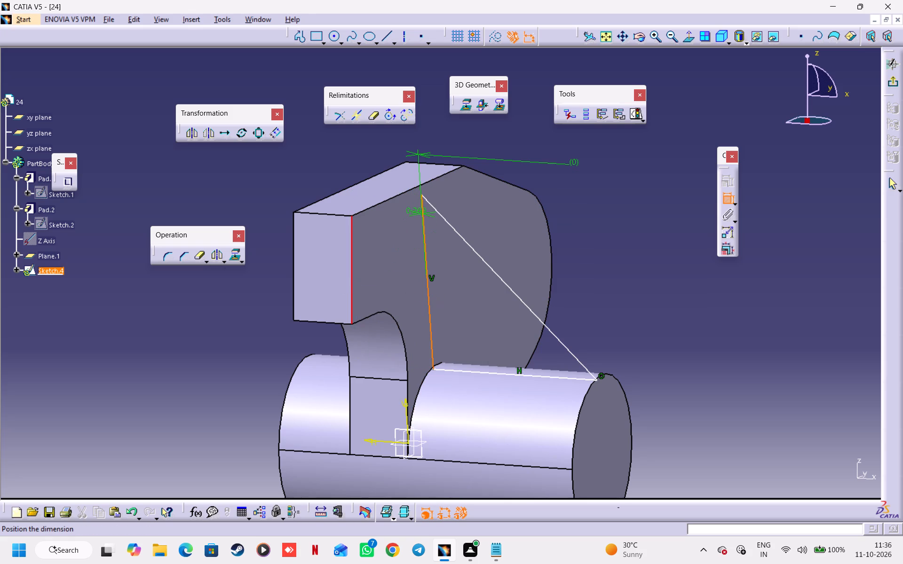
left_click(484, 136)
double_click(487, 131)
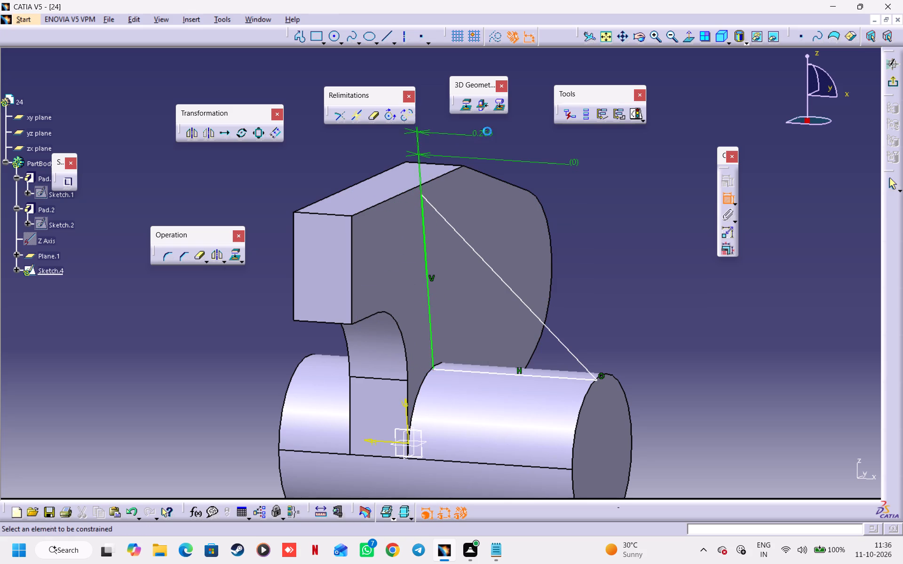
key("0")
key("Return")
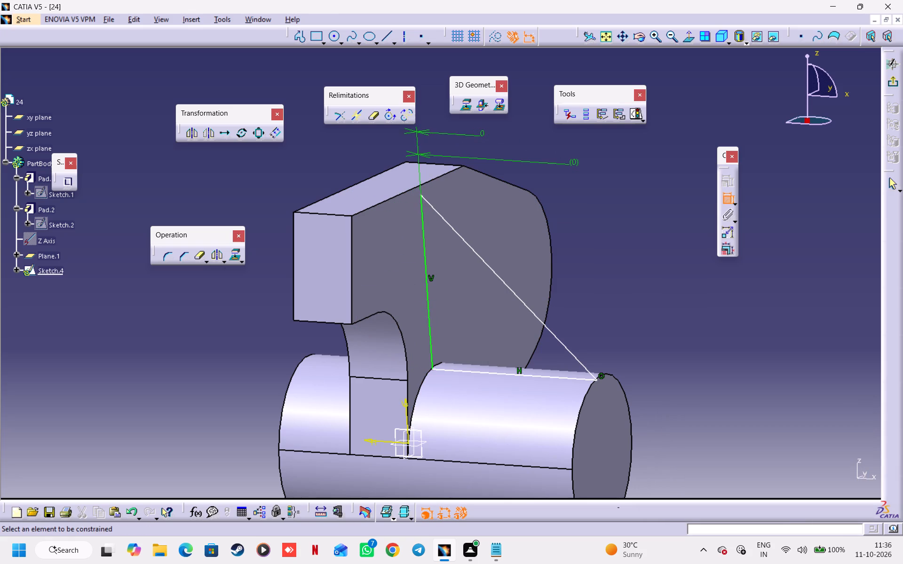
Delete the bracketed (0) reference dimension above the plate and exit the rib sketch.
right_click(572, 162)
left_click(602, 334)
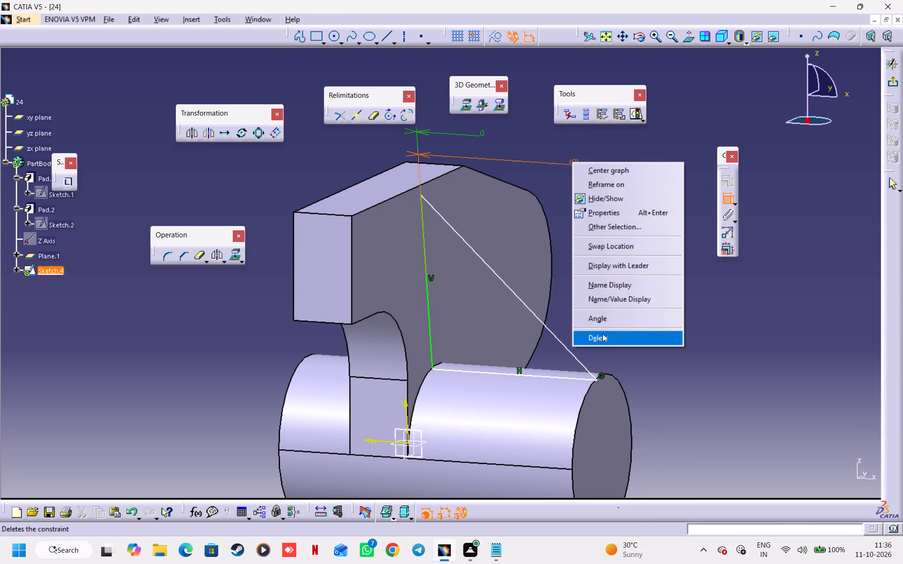
left_click(892, 83)
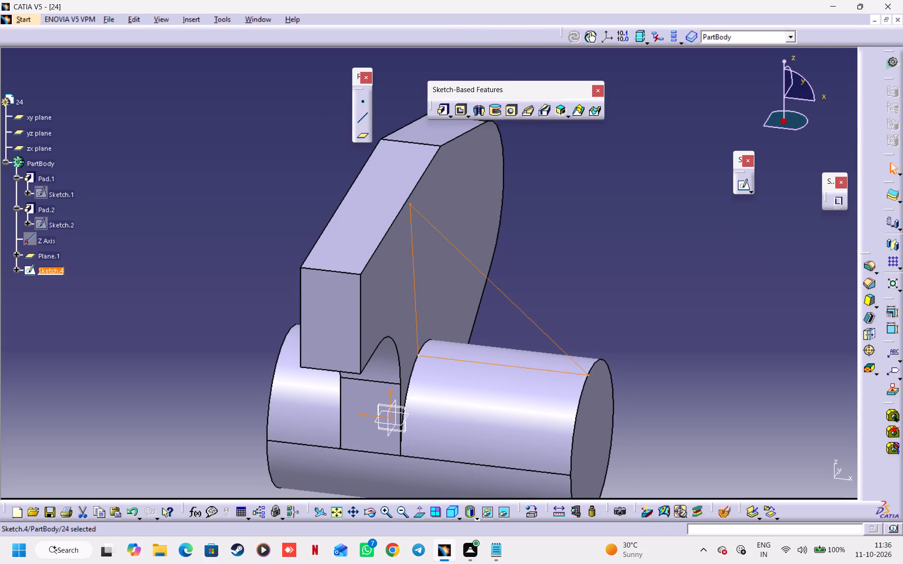
Reopen the triangular rib sketch, dimension its vertical side's length as 45 mm, and exit the sketch.
left_click_drag(806, 116, 808, 121)
middle_click_drag(703, 292, 703, 286)
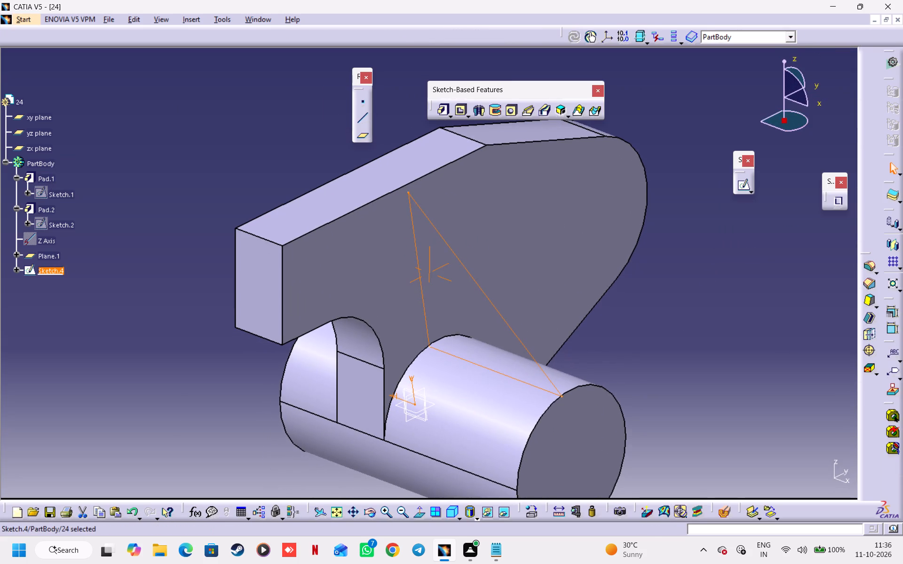
middle_click_drag(703, 286, 703, 314, "ctrl")
middle_click_drag(701, 327, 705, 311)
middle_click_drag(698, 303, 697, 305, "ctrl")
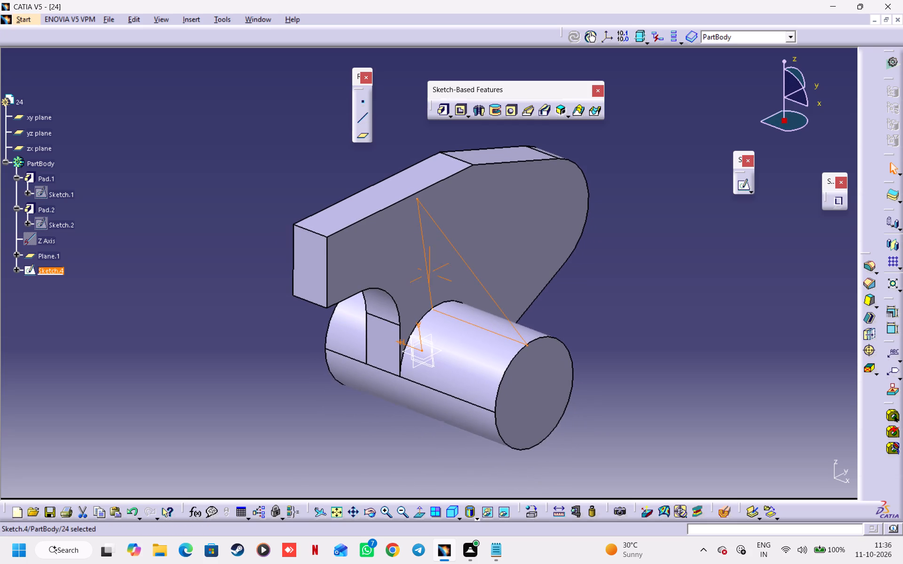
middle_click_drag(697, 305, 697, 315, "ctrl")
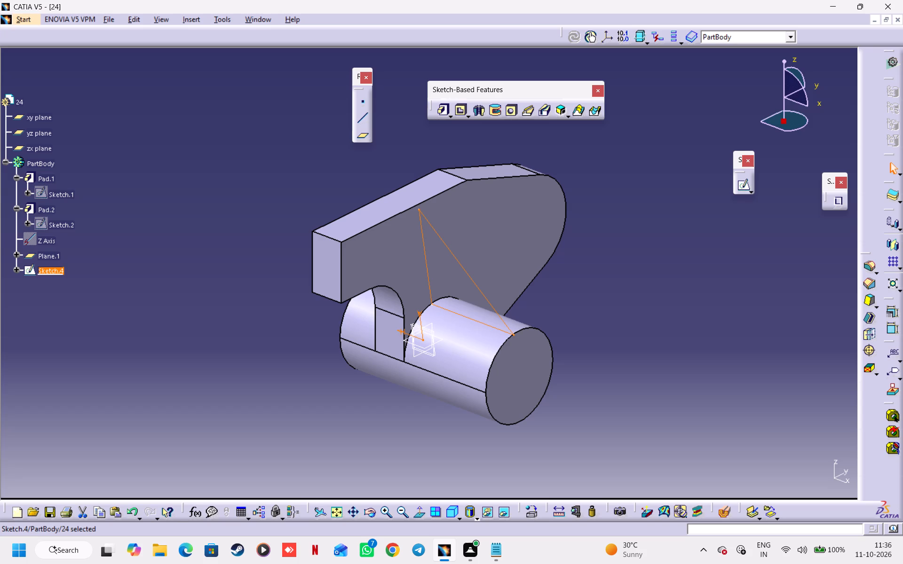
left_click(741, 183)
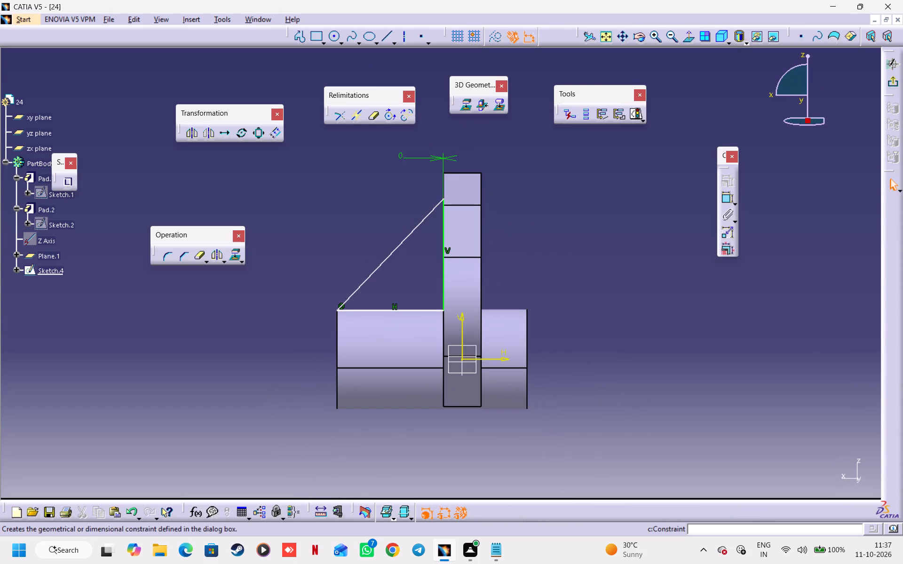
left_click_drag(799, 125, 817, 126)
left_click(728, 199)
left_click(445, 281)
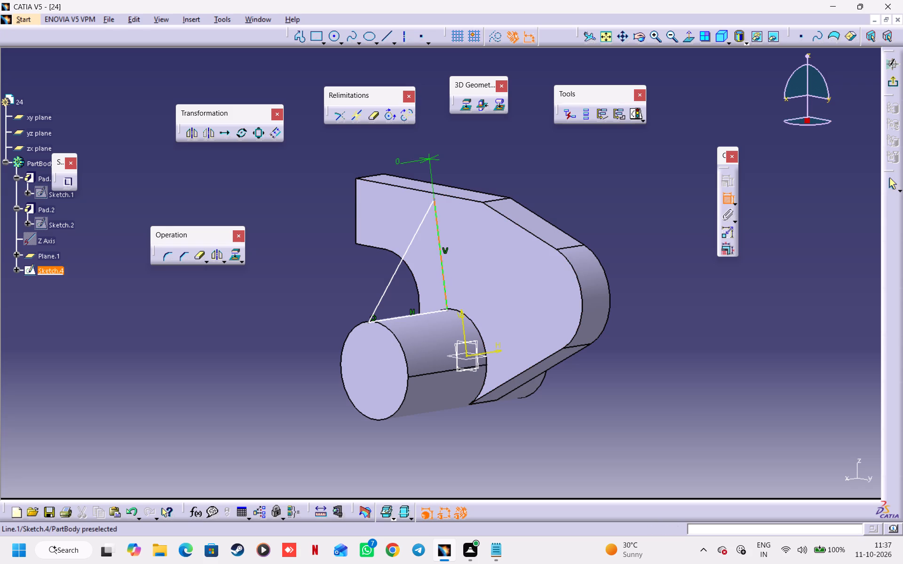
left_click(581, 222)
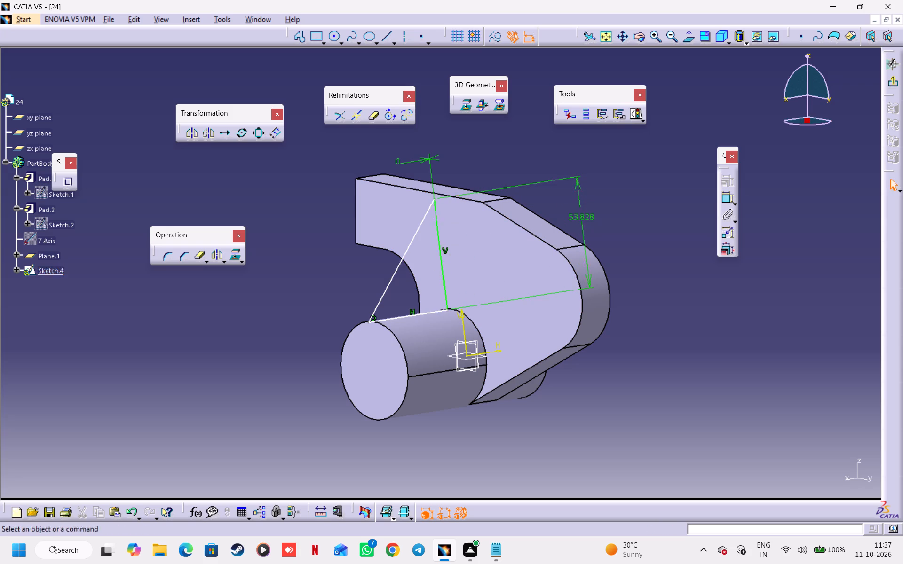
double_click(585, 217)
type("45")
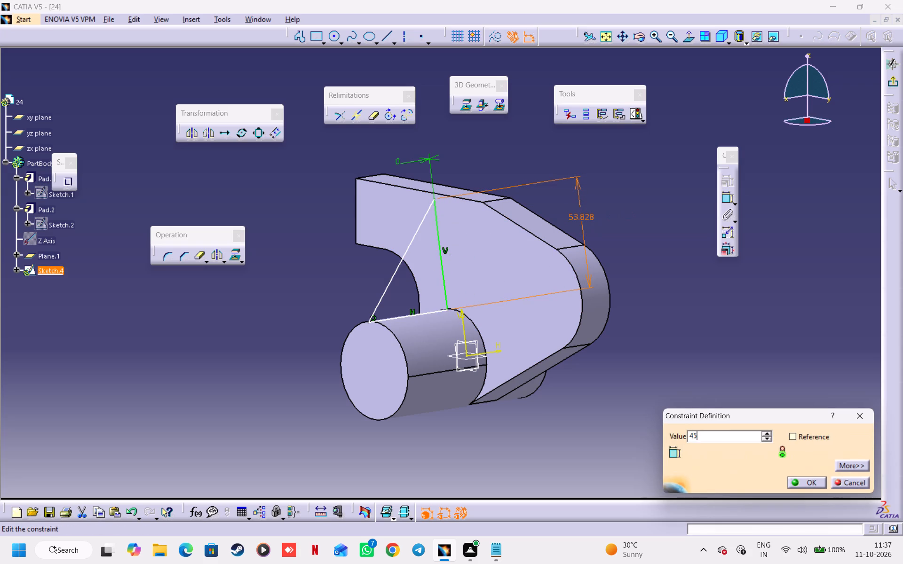
key("Return")
left_click(681, 212)
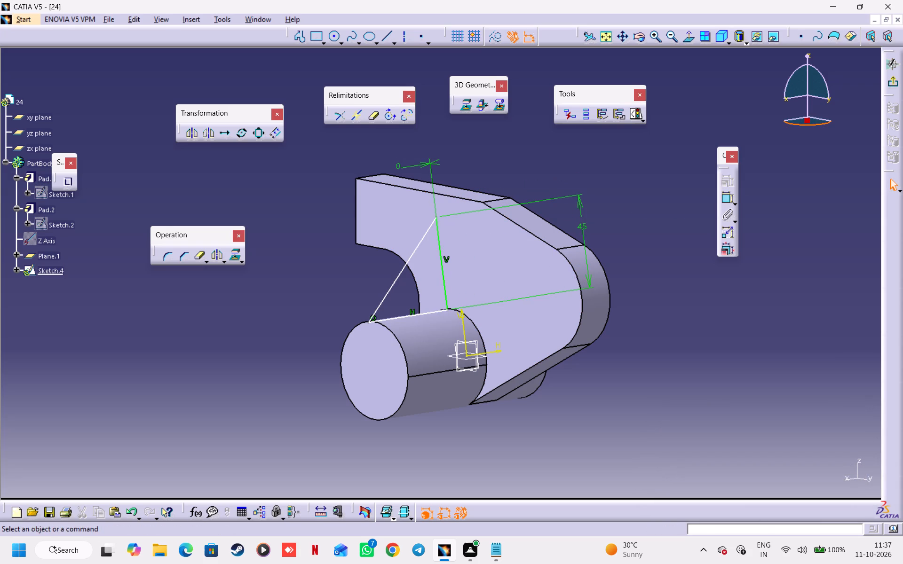
left_click(892, 80)
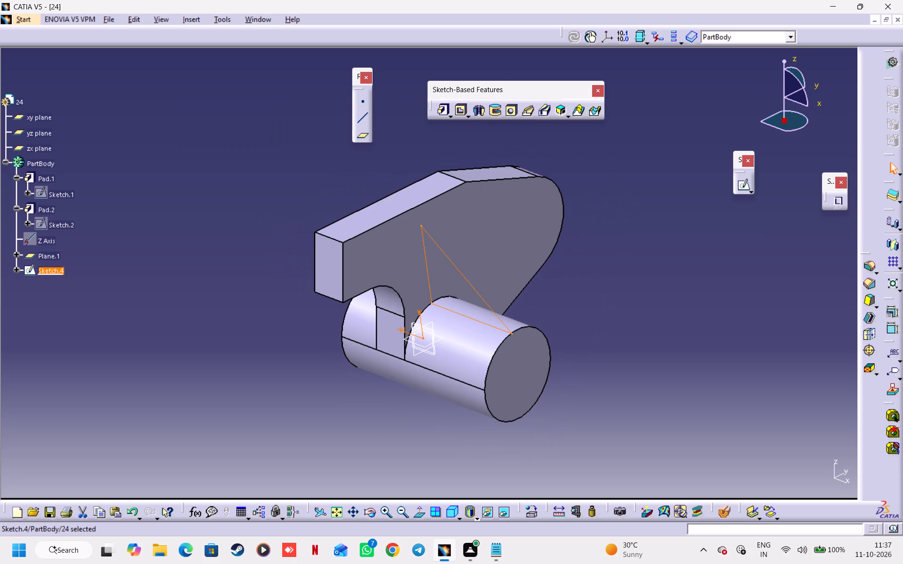
Pad the triangular rib sketch with a length of 7 mm and mirrored extent.
left_click(443, 109)
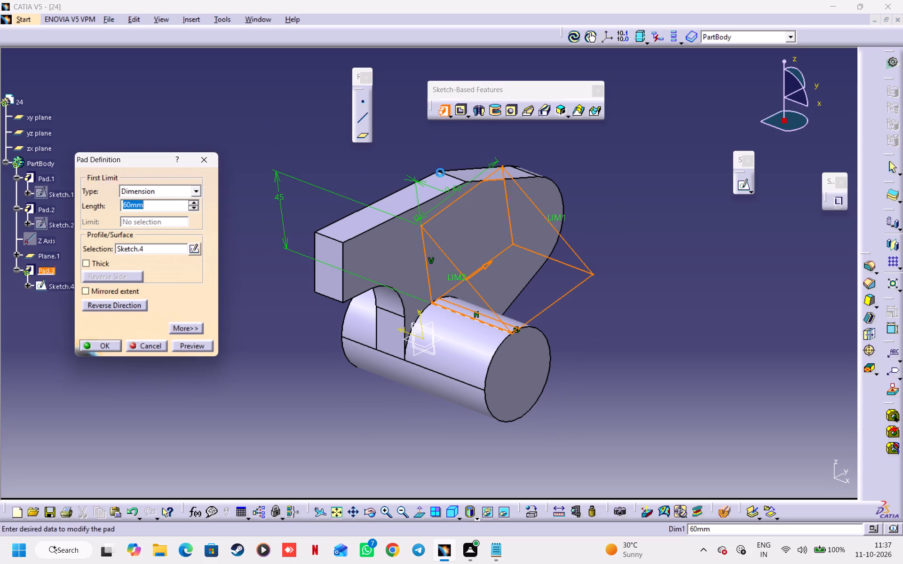
left_click(118, 291)
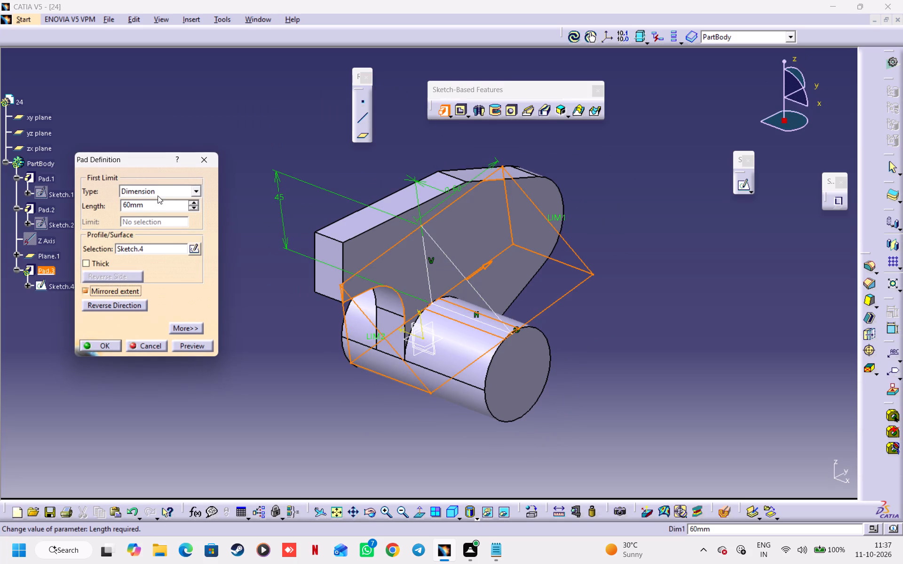
left_click_drag(155, 206, 91, 211)
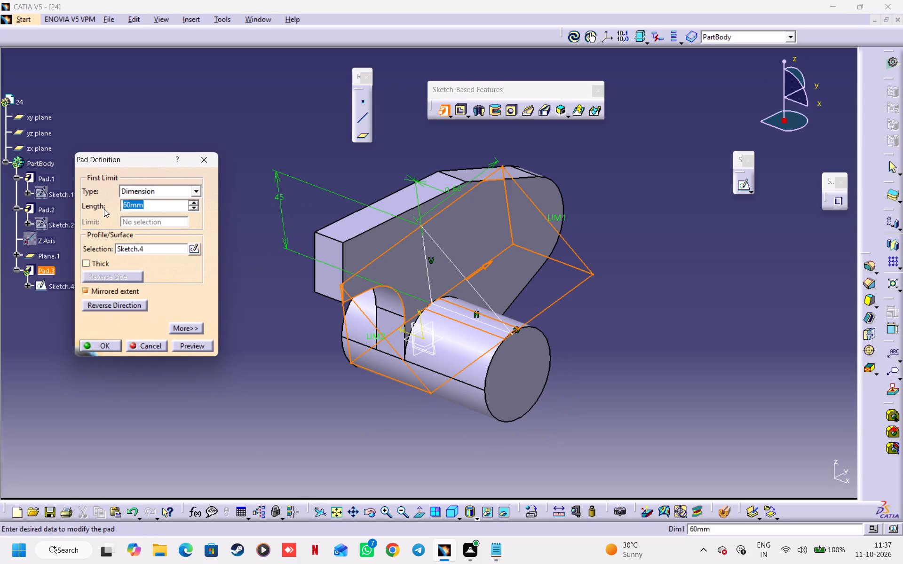
key("7")
left_click(266, 350)
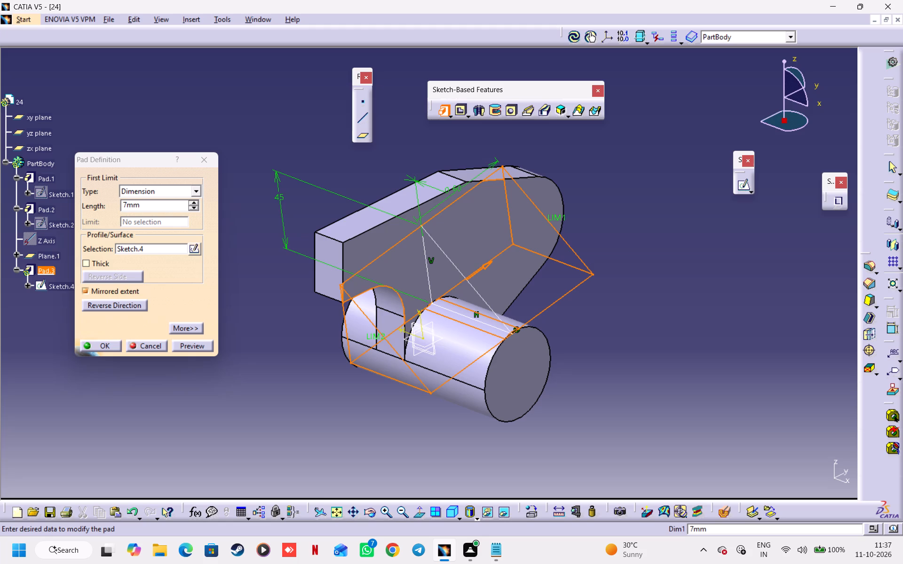
left_click_drag(800, 128, 795, 139)
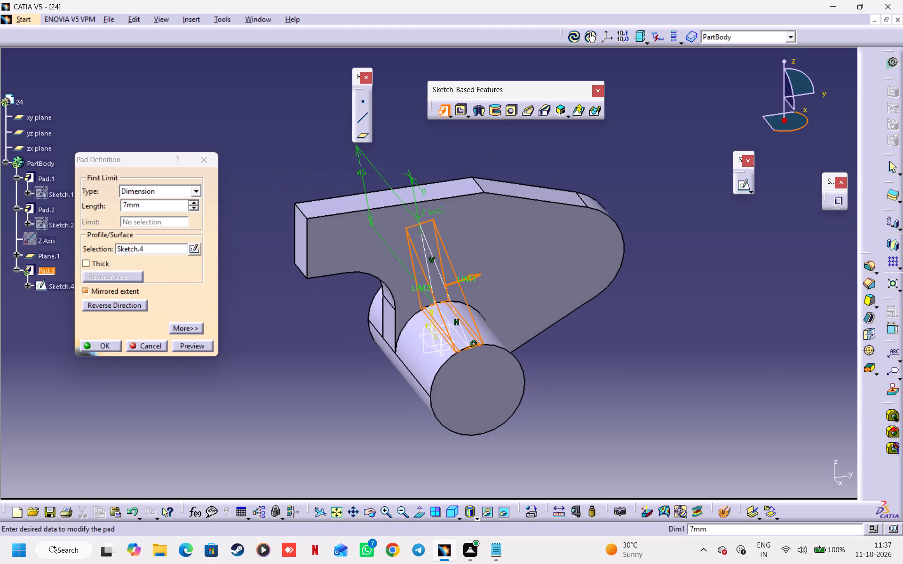
left_click_drag(795, 139, 794, 140)
middle_click_drag(581, 346, 576, 293, "ctrl")
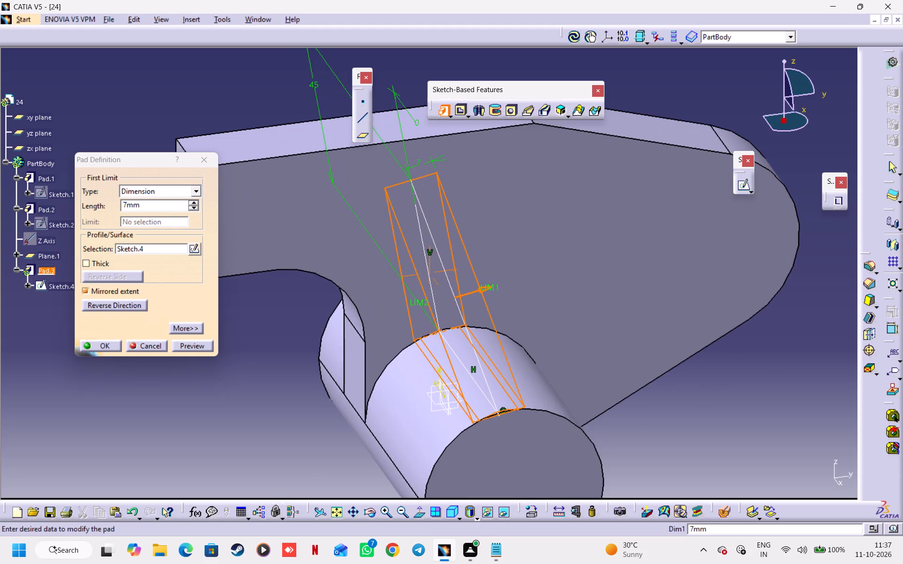
middle_click_drag(592, 344, 580, 275)
middle_click_drag(575, 368, 573, 329, "ctrl")
middle_click_drag(568, 354, 561, 302)
middle_click_drag(557, 374, 551, 299, "ctrl")
middle_click_drag(558, 340, 500, 227)
middle_click_drag(597, 382, 588, 346, "ctrl")
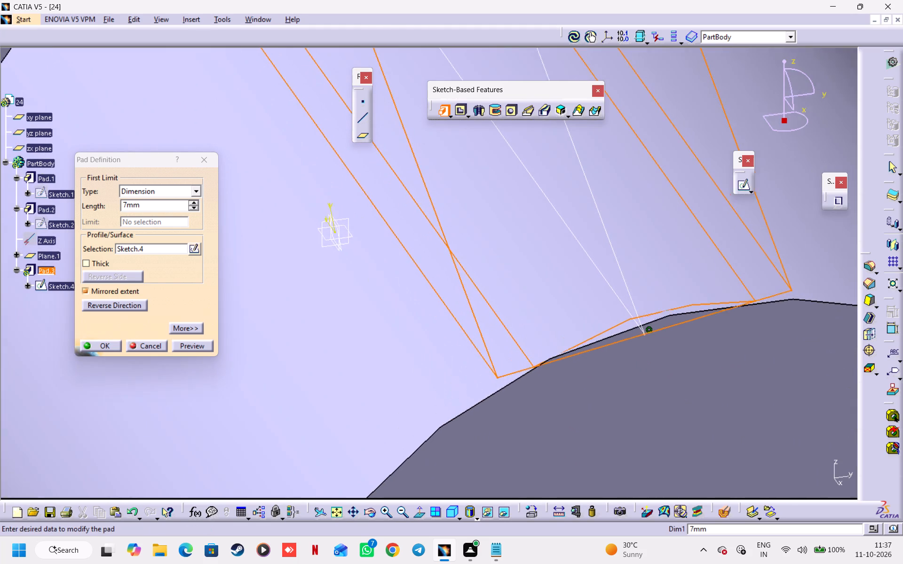
middle_click_drag(588, 346, 587, 427, "ctrl")
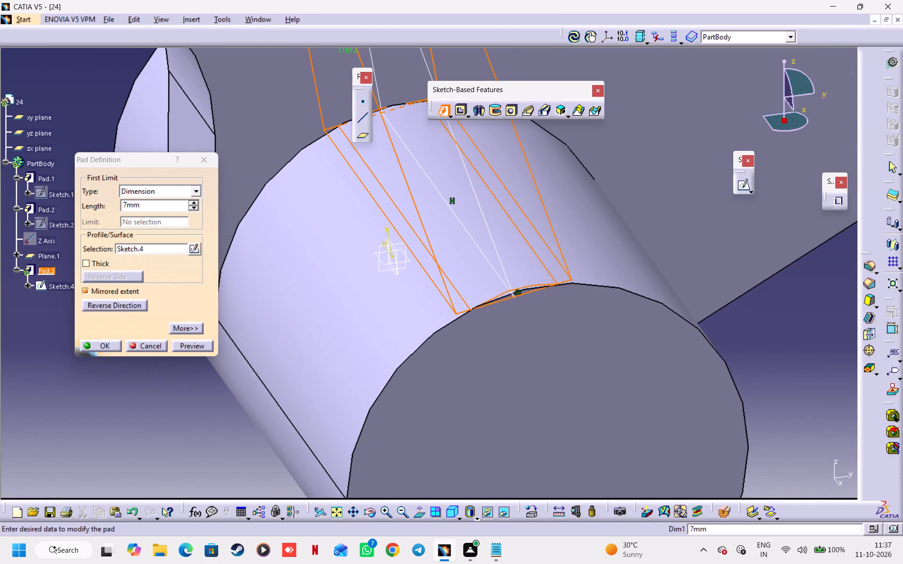
left_click(182, 325)
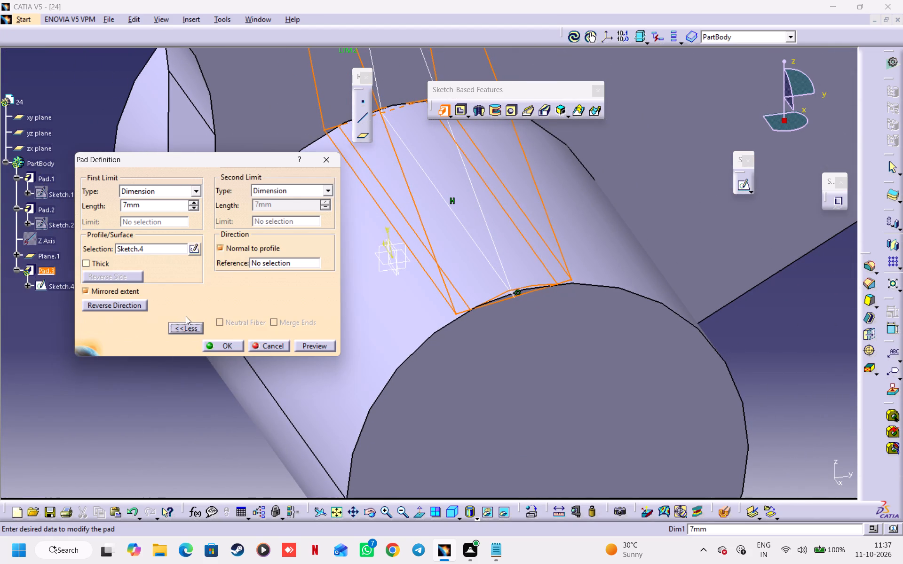
left_click(216, 347)
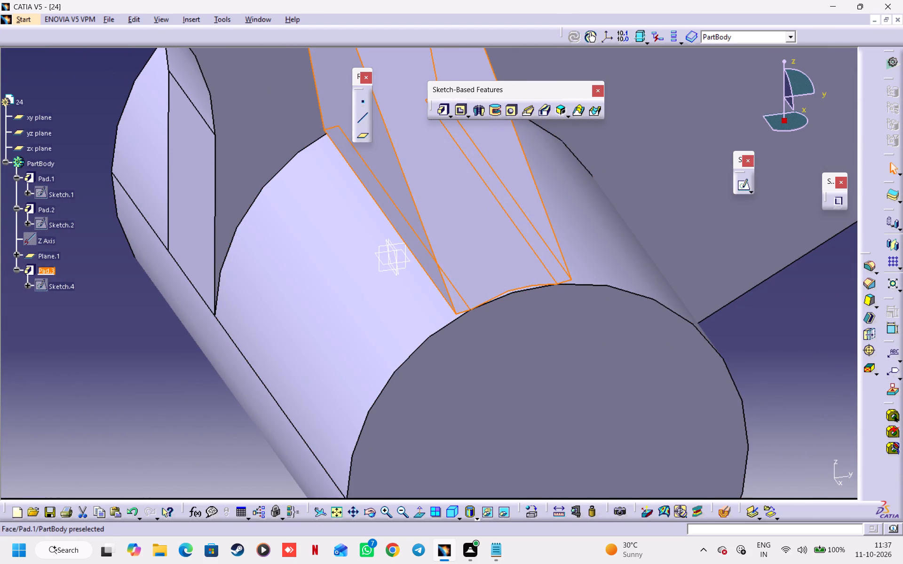
Examine the padded rib from several angles, especially where its sloped face meets the boss's end edge.
middle_click_drag(277, 282, 271, 369, "ctrl")
left_click(216, 364)
middle_click_drag(310, 342, 287, 400)
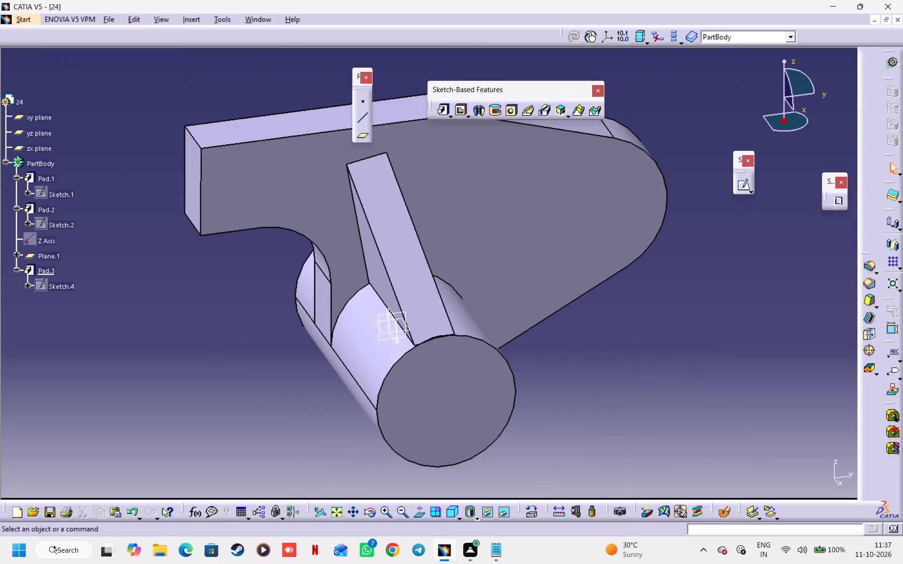
left_click_drag(805, 127, 819, 113)
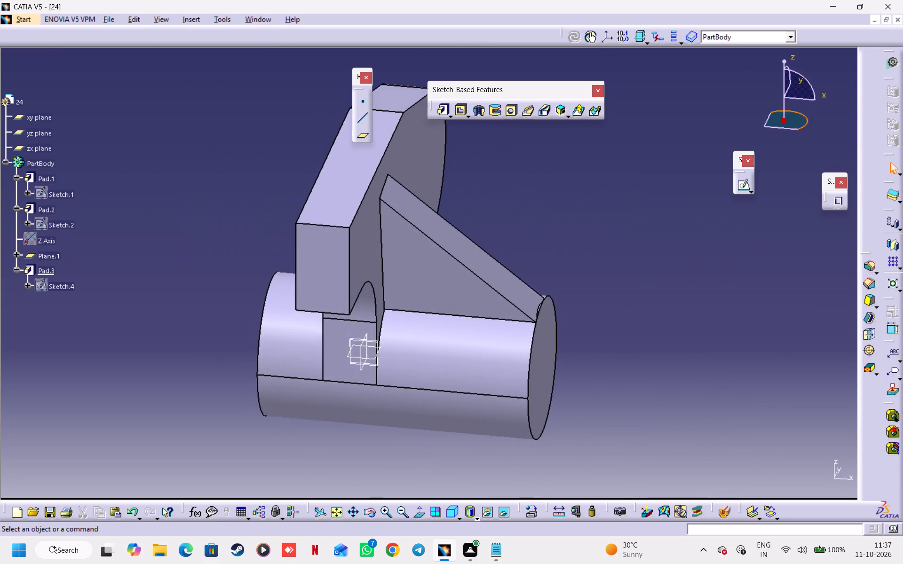
left_click_drag(819, 113, 816, 119)
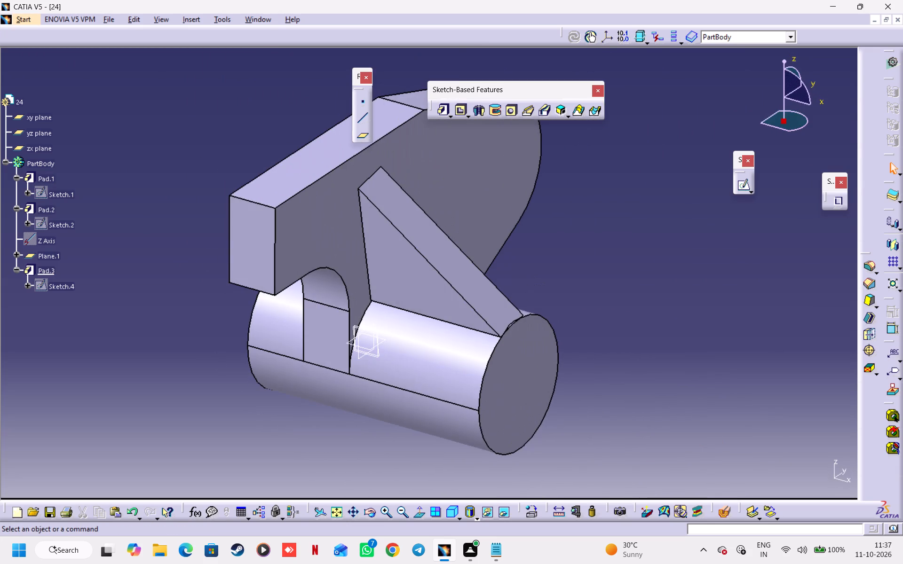
middle_click_drag(565, 425, 565, 314, "ctrl")
middle_click_drag(446, 243, 399, 196)
middle_click_drag(640, 394, 410, 240)
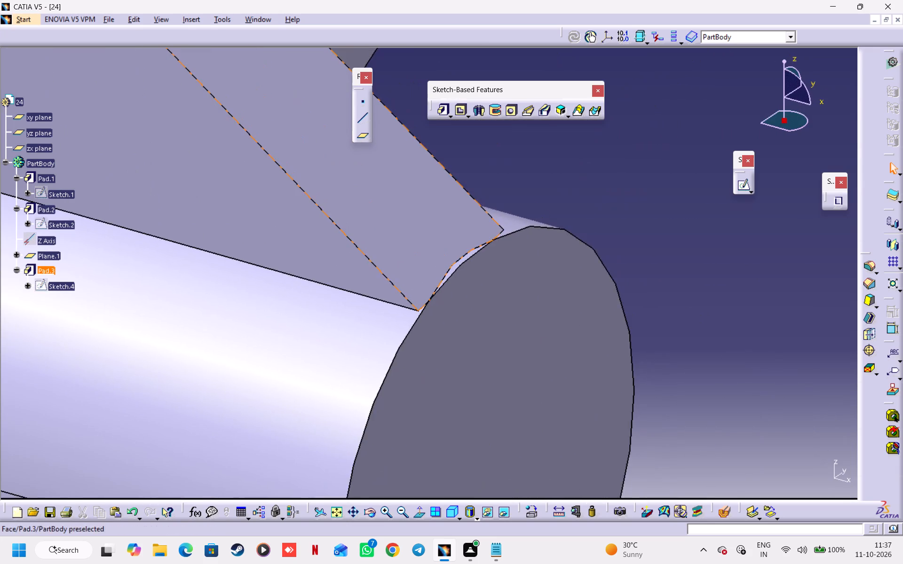
middle_click_drag(500, 440, 506, 404, "ctrl")
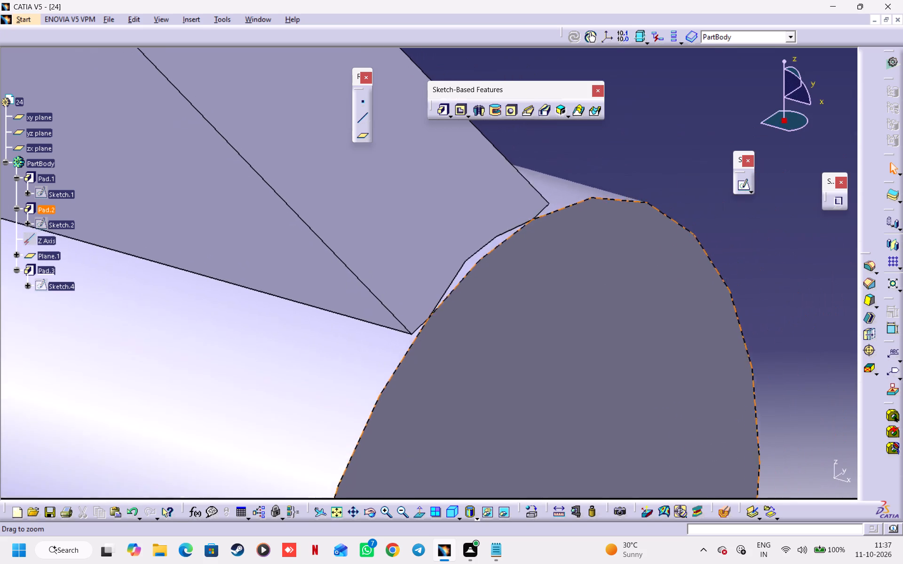
middle_click_drag(506, 404, 513, 524, "ctrl")
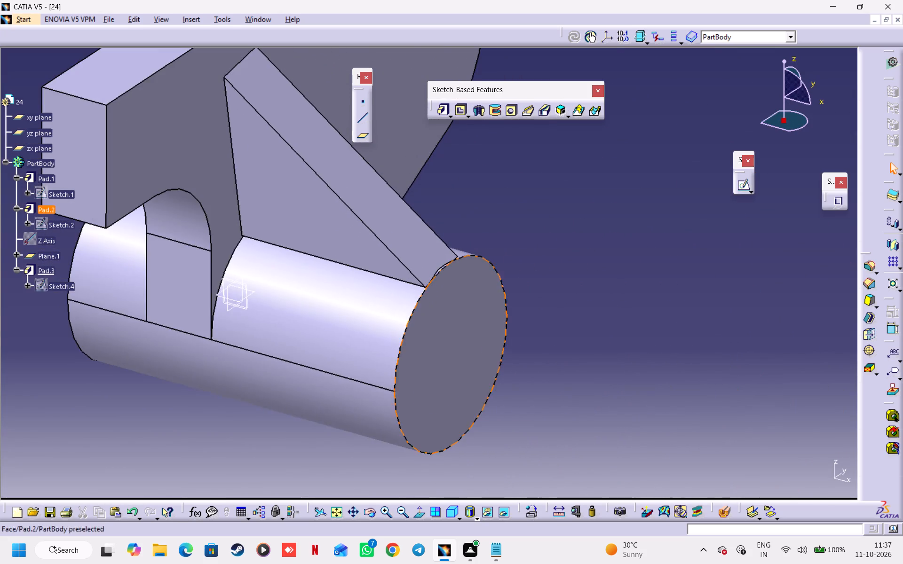
middle_click_drag(492, 336, 497, 385, "ctrl")
middle_click_drag(525, 345, 586, 387)
middle_click_drag(588, 351, 601, 384)
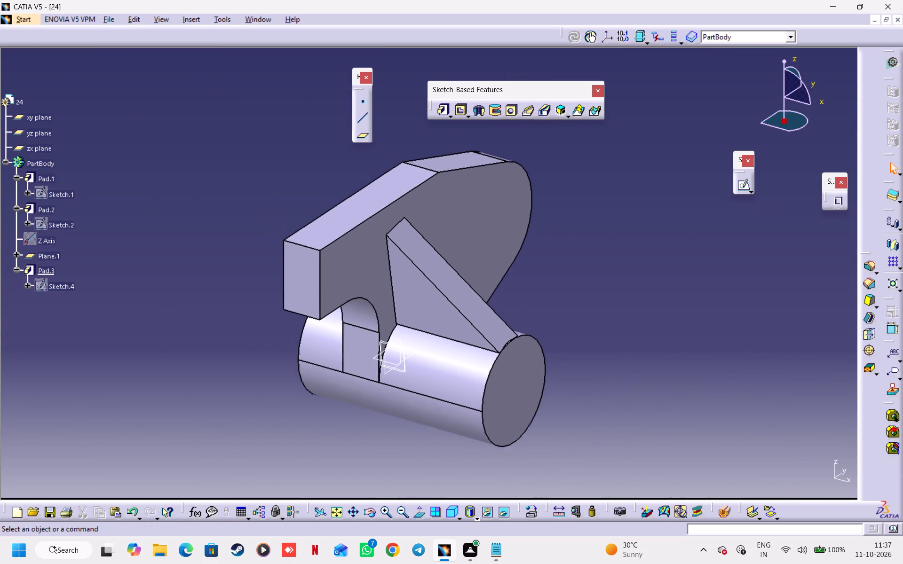
middle_click_drag(601, 384, 651, 362)
middle_click_drag(645, 352, 644, 368, "ctrl")
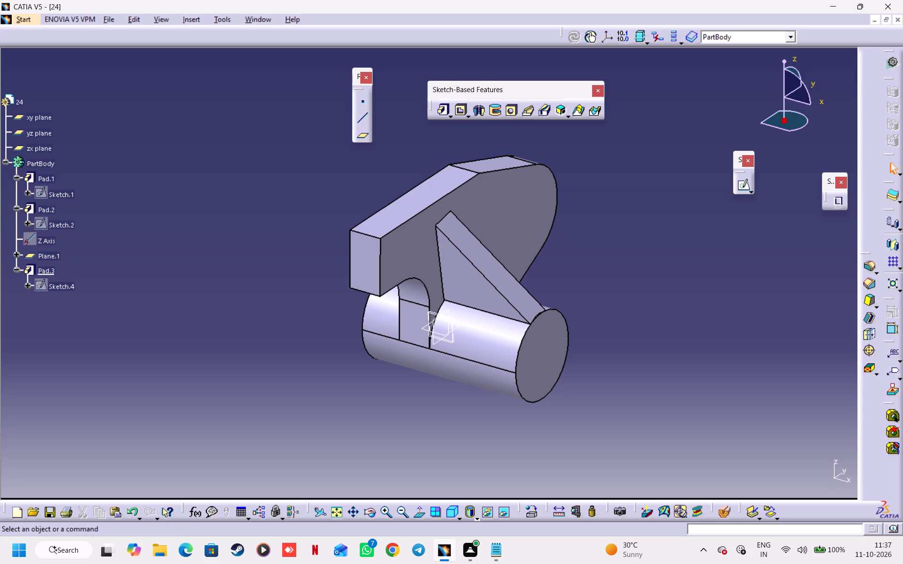
Start a sketch on the yz plane and draw two circles, about 9.5 mm and 10.2 mm in diameter, side by side on the plate's arm.
left_click(807, 117)
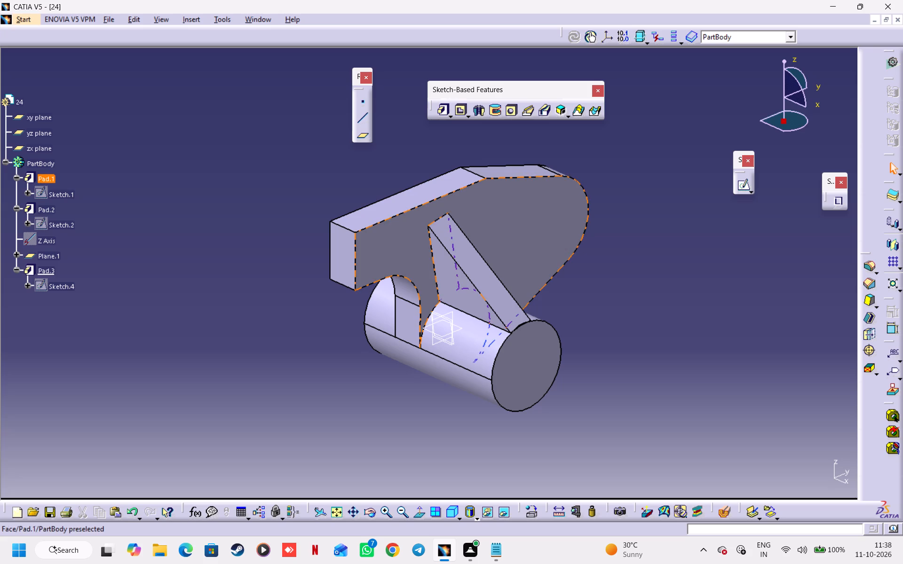
left_click(449, 312)
left_click(743, 181)
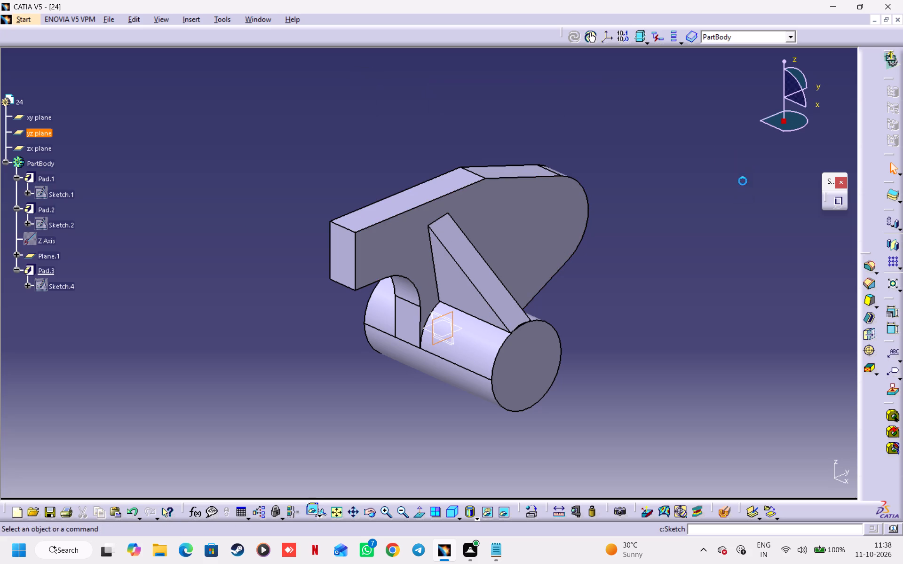
middle_click_drag(597, 190, 649, 228)
middle_click_drag(512, 280, 512, 279, "ctrl")
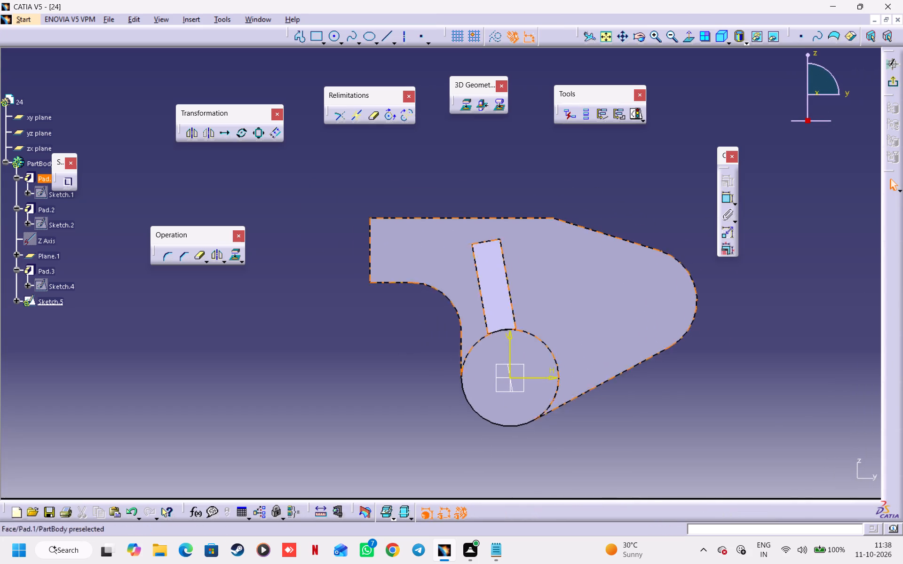
middle_click_drag(512, 279, 512, 234, "ctrl")
middle_click_drag(504, 234, 531, 258)
left_click(332, 35)
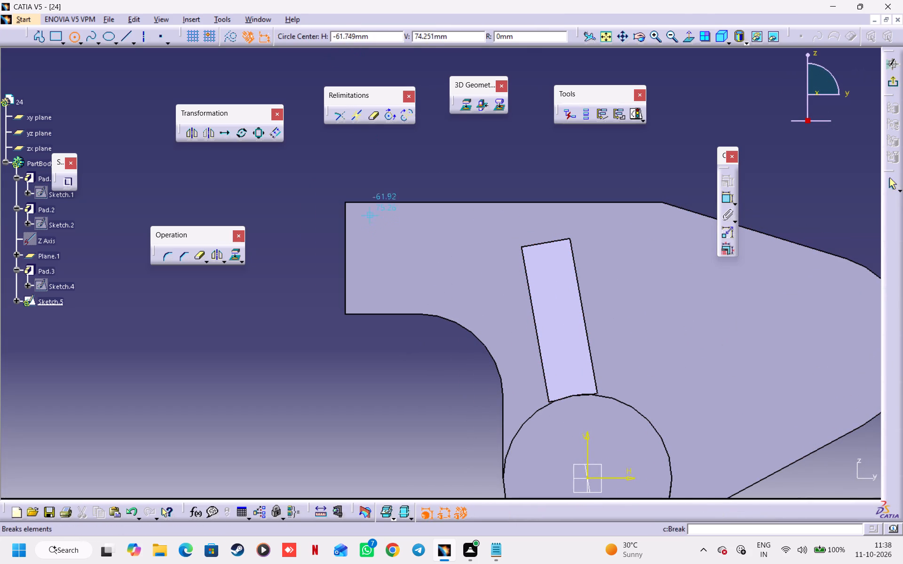
left_click(391, 258)
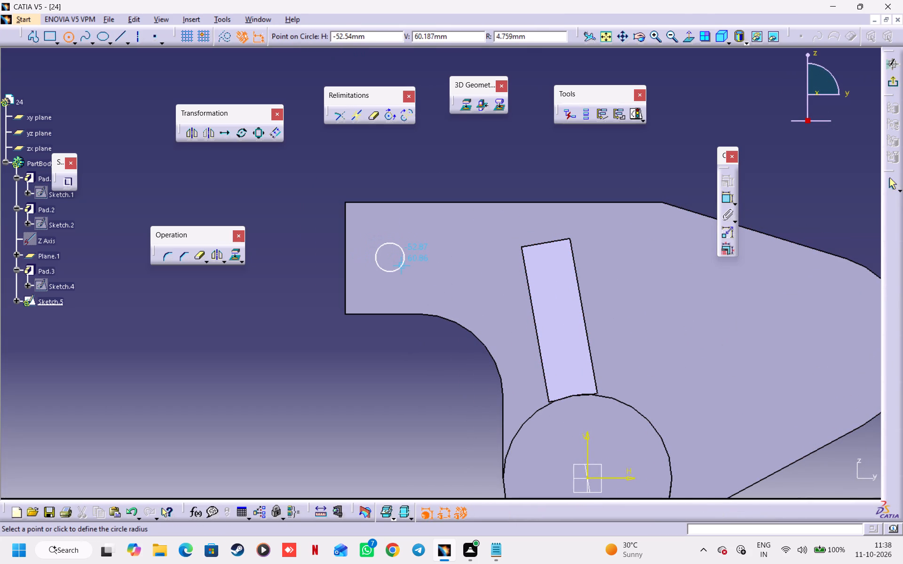
left_click(402, 268)
left_click(335, 38)
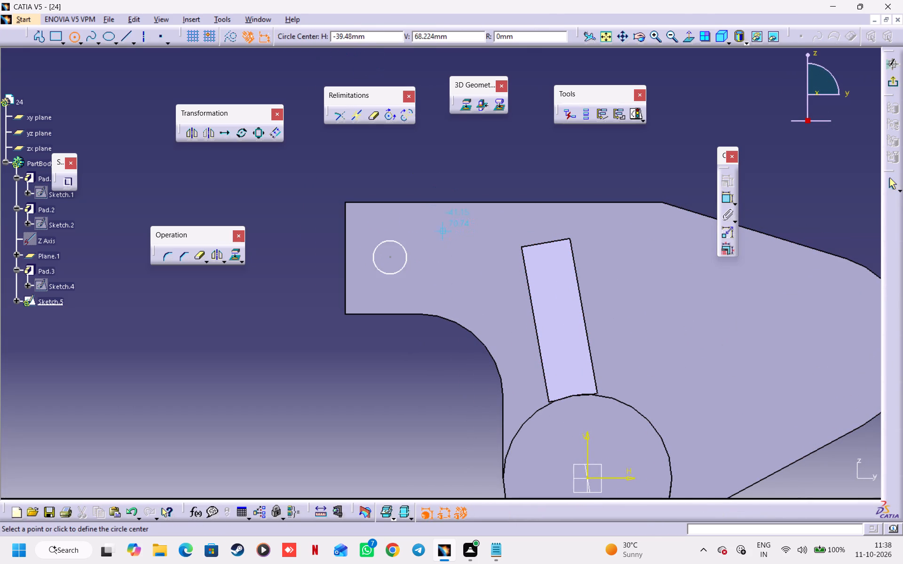
left_click(456, 258)
left_click(465, 273)
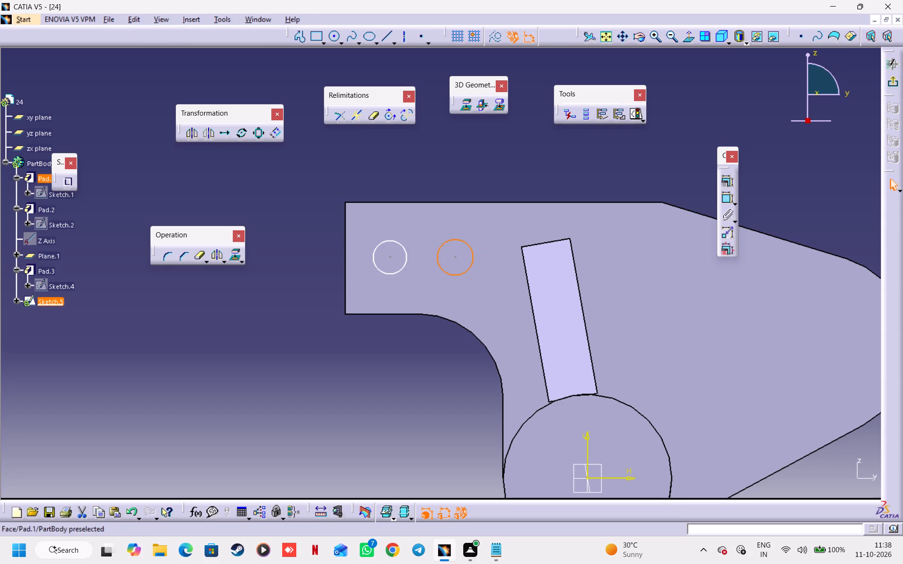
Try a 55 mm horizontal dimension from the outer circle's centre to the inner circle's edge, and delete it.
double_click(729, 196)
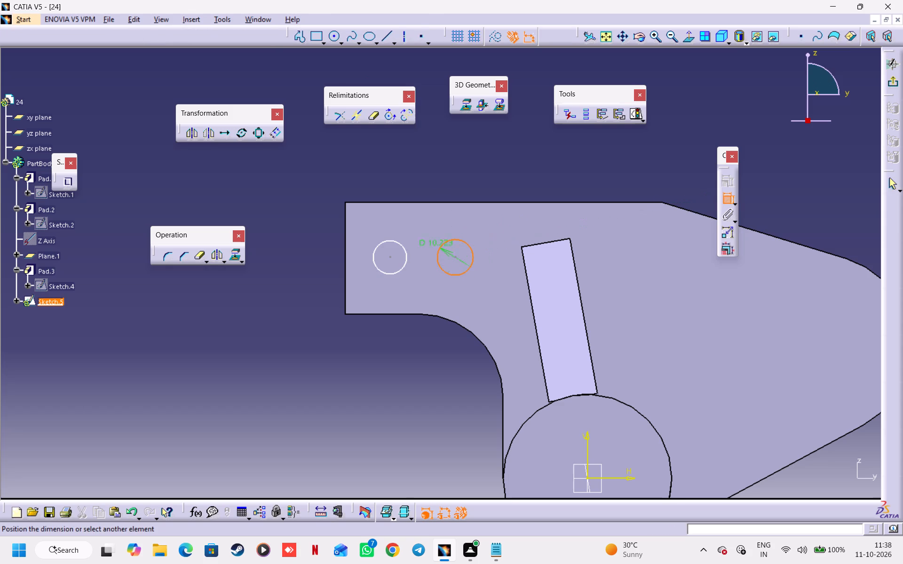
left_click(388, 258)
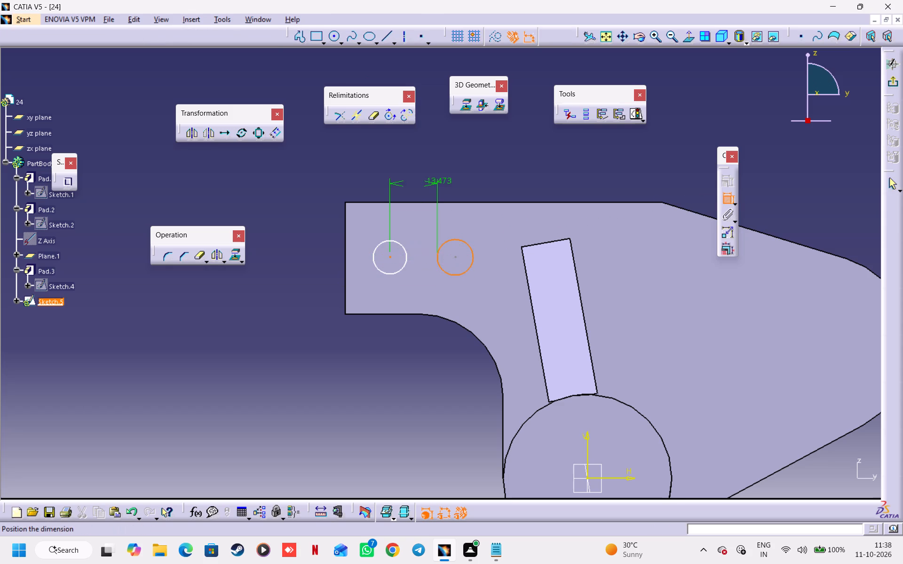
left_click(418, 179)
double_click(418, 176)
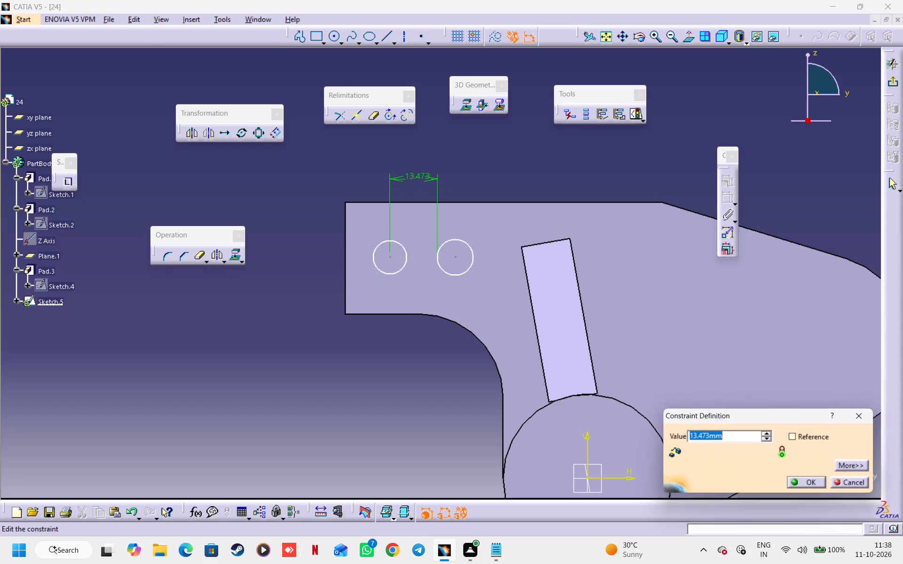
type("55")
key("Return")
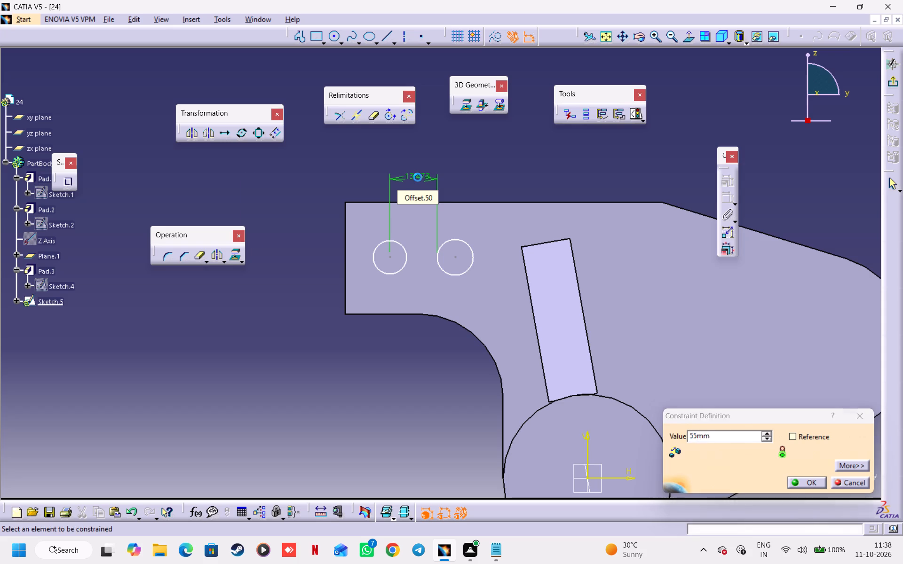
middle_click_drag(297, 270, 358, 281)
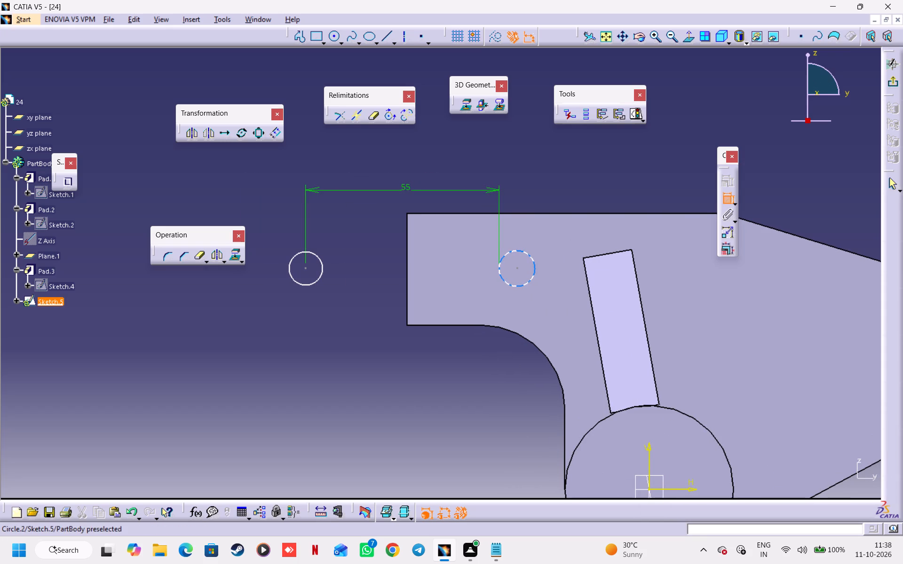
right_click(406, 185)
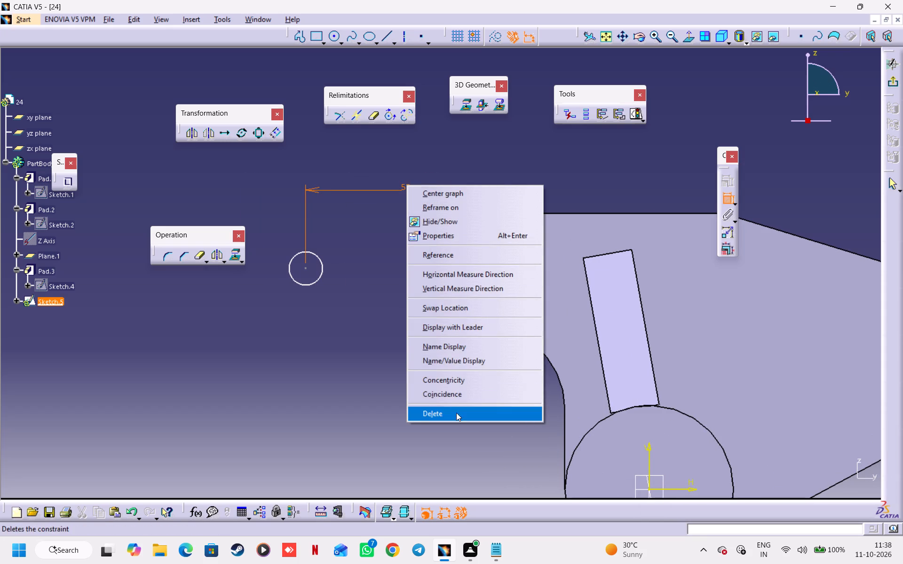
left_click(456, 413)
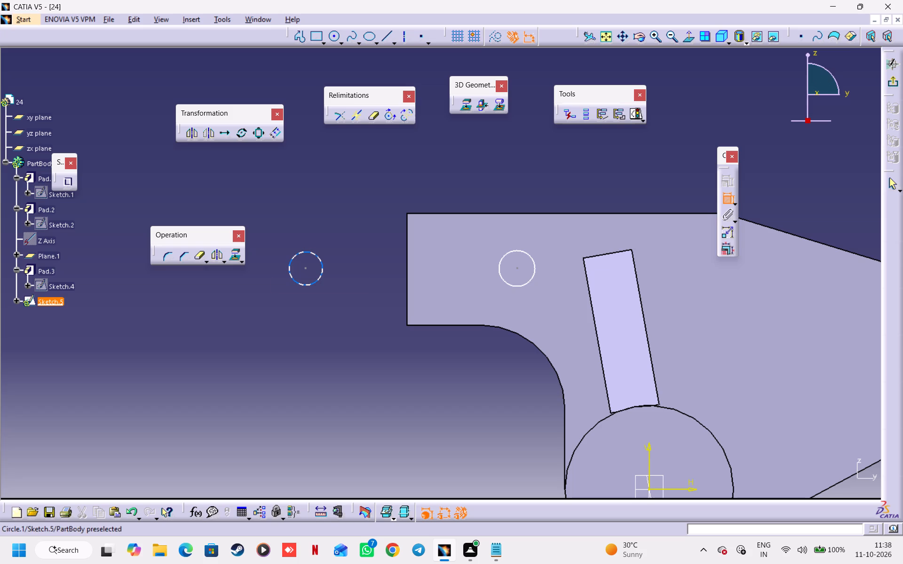
Dimension both circles with a diameter of 10 mm.
left_click(290, 271)
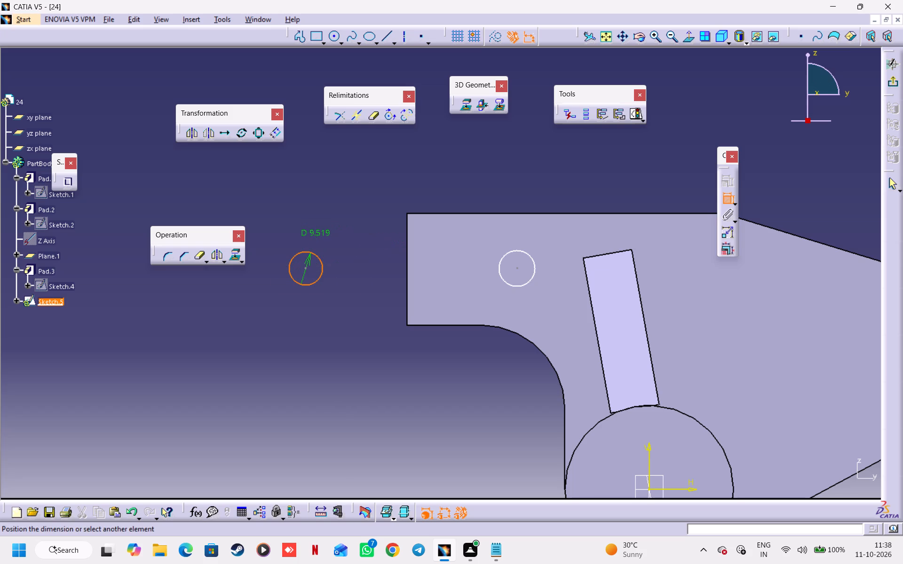
left_click(316, 240)
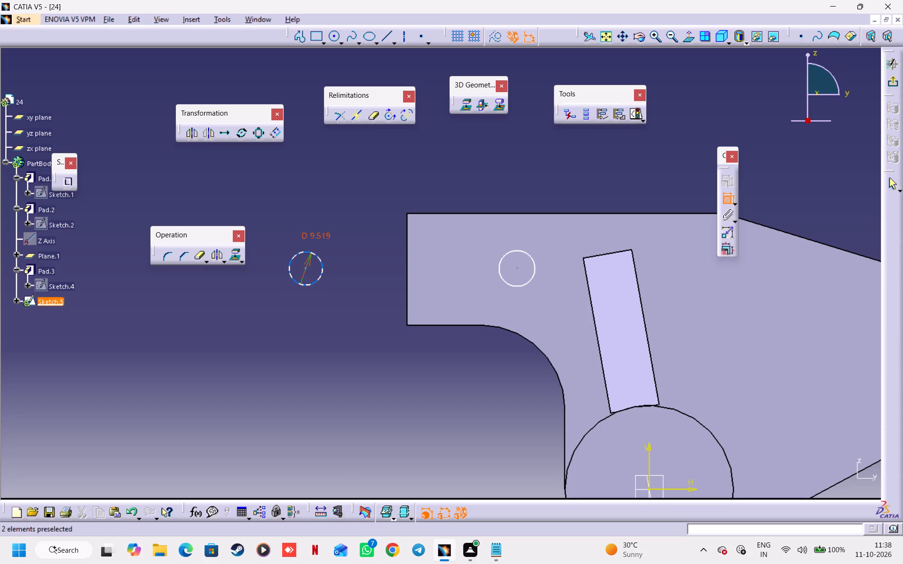
double_click(310, 237)
type("10")
key("Return")
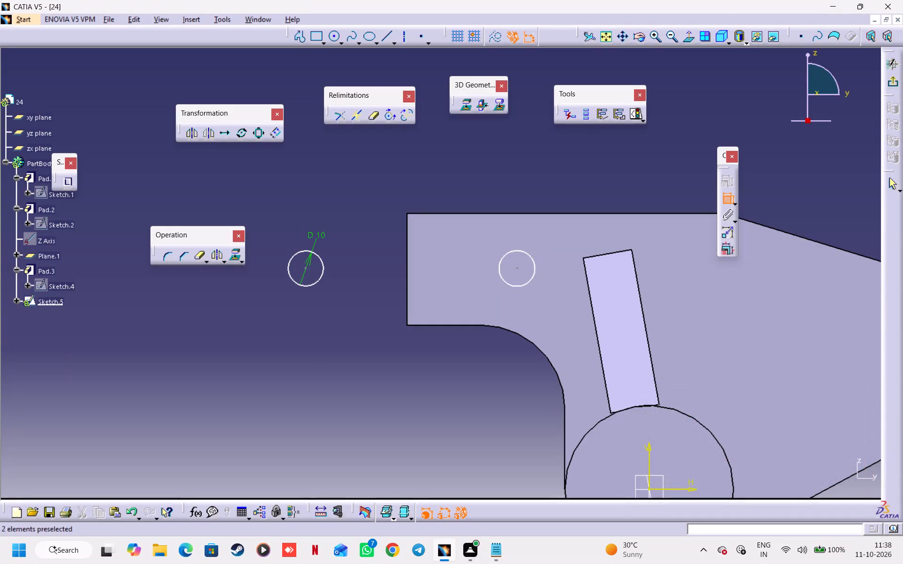
left_click(523, 251)
left_click(523, 201)
double_click(523, 198)
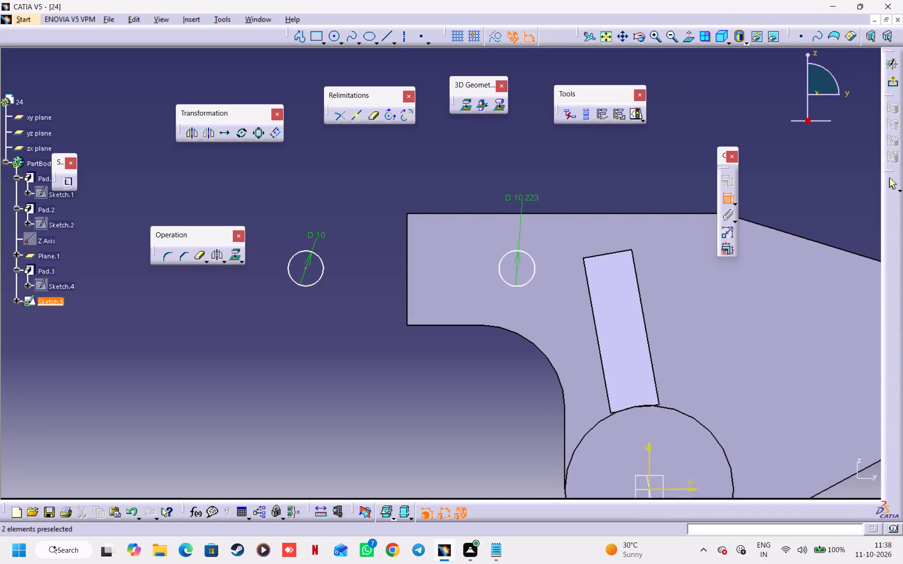
type("10")
key("Return")
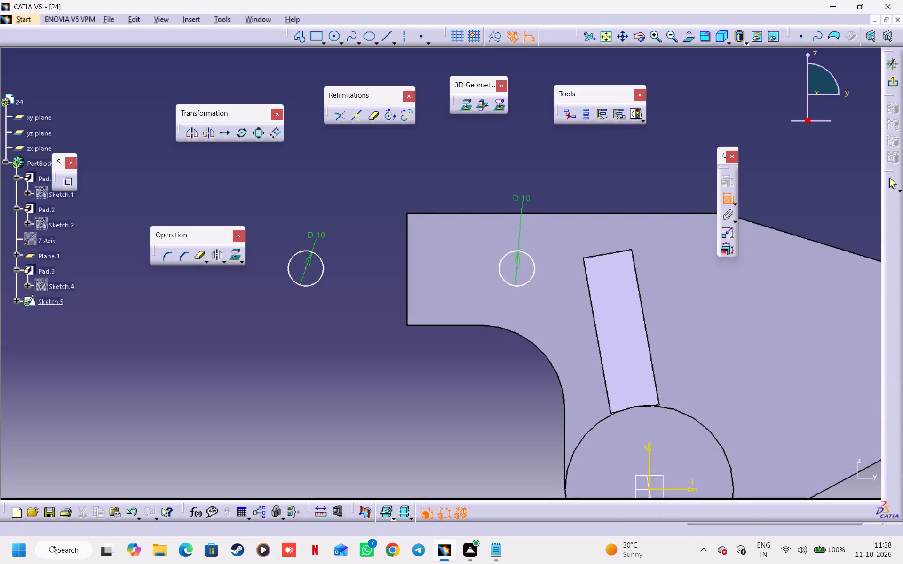
left_click(726, 196)
left_click(646, 186)
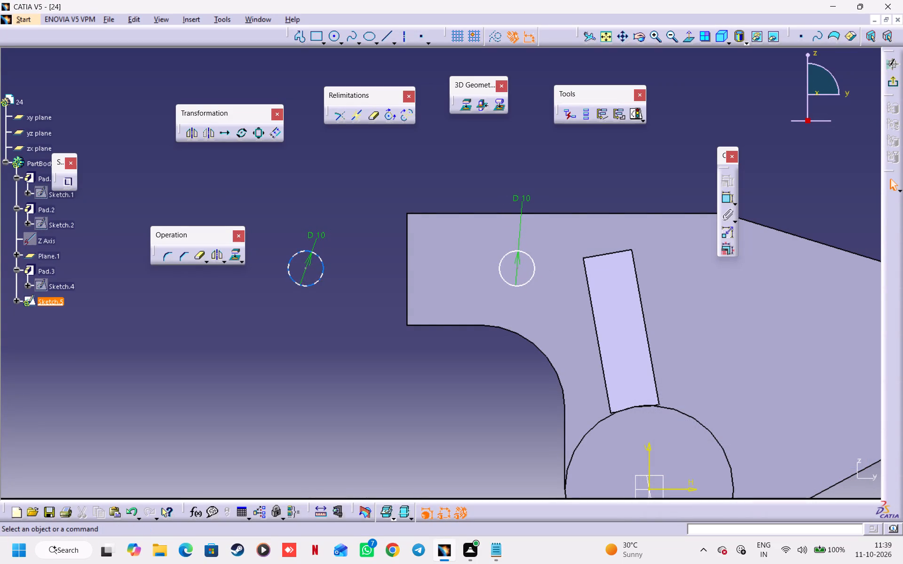
Move the outer circle back onto the plate's arm, between the end edge and the other circle.
left_click_drag(323, 271, 467, 273)
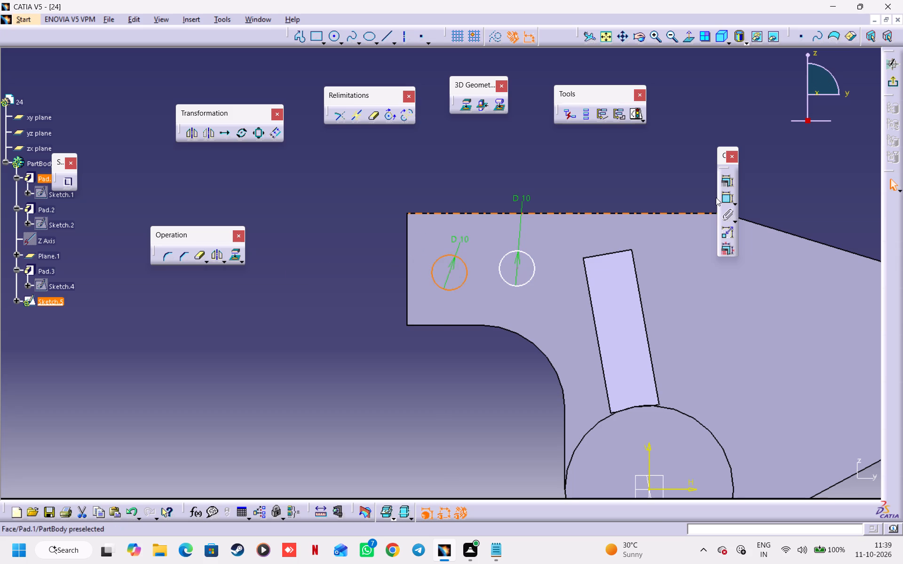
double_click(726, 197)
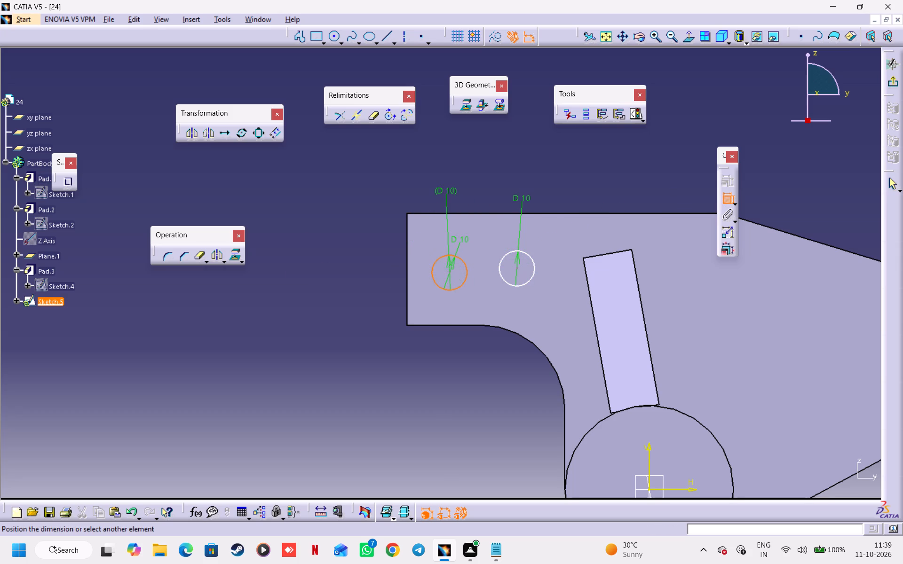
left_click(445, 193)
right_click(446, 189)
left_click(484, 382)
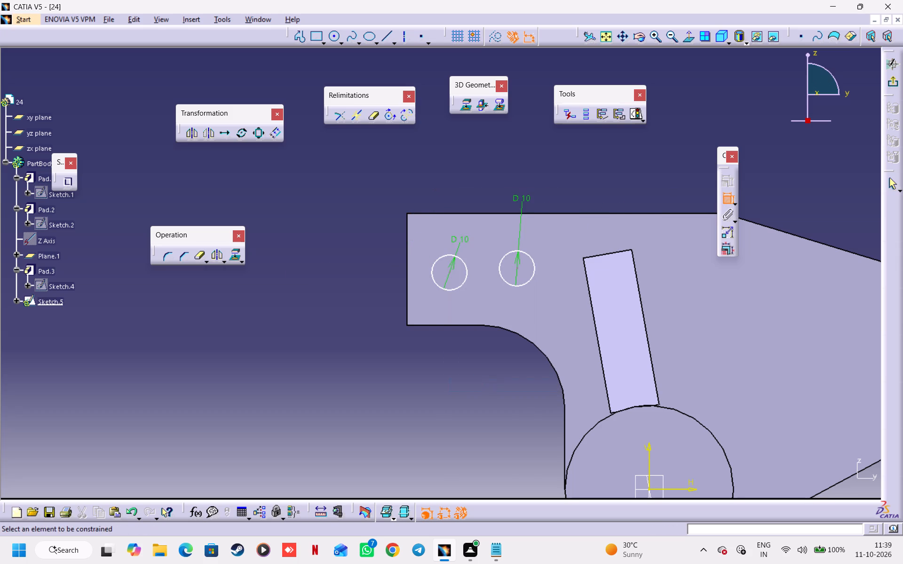
Dimension the outer circle's centre 20 mm horizontally from the end edge of the plate's arm.
left_click(449, 271)
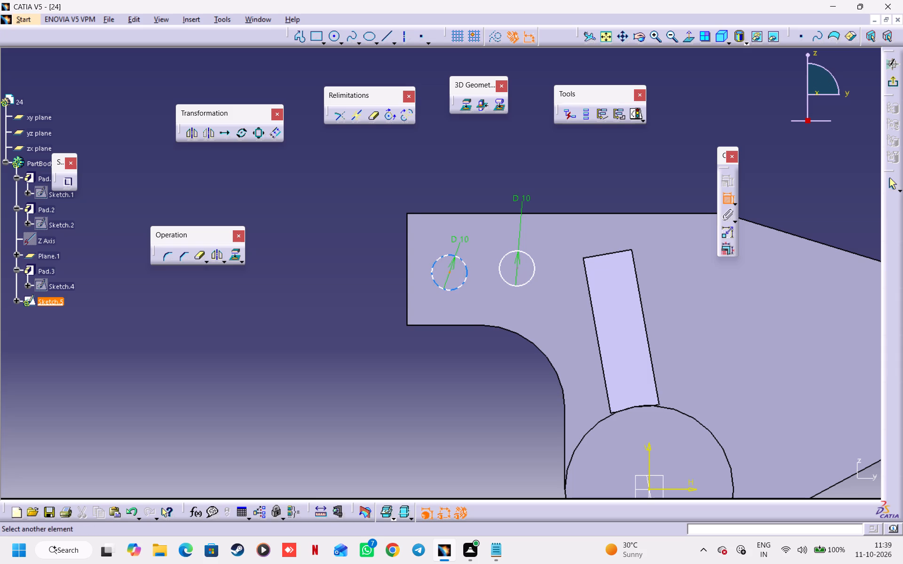
left_click(408, 286)
left_click(380, 188)
double_click(380, 185)
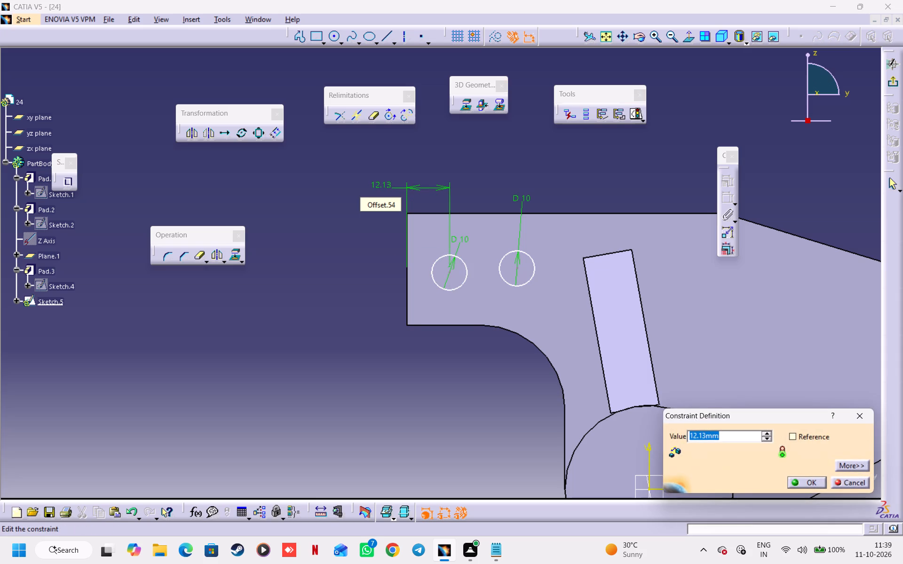
type("20")
key("Return")
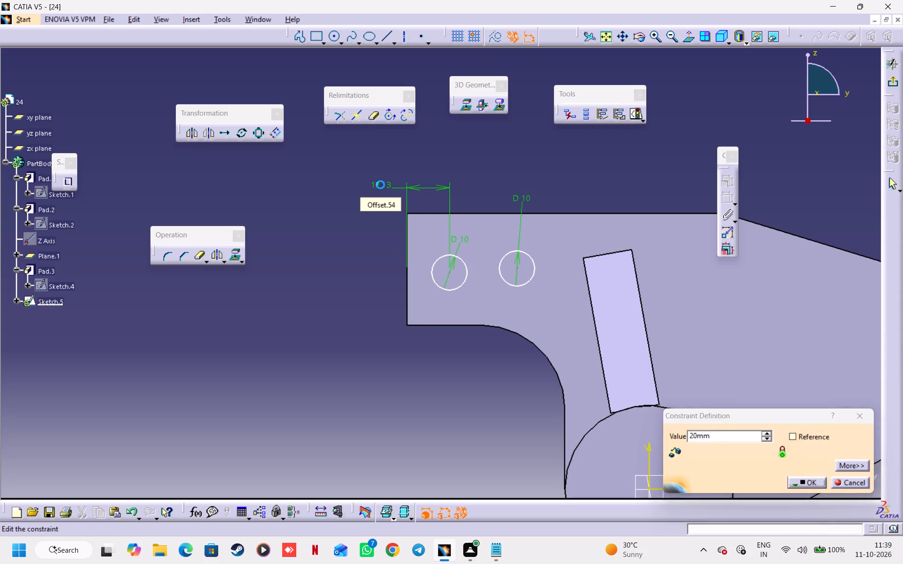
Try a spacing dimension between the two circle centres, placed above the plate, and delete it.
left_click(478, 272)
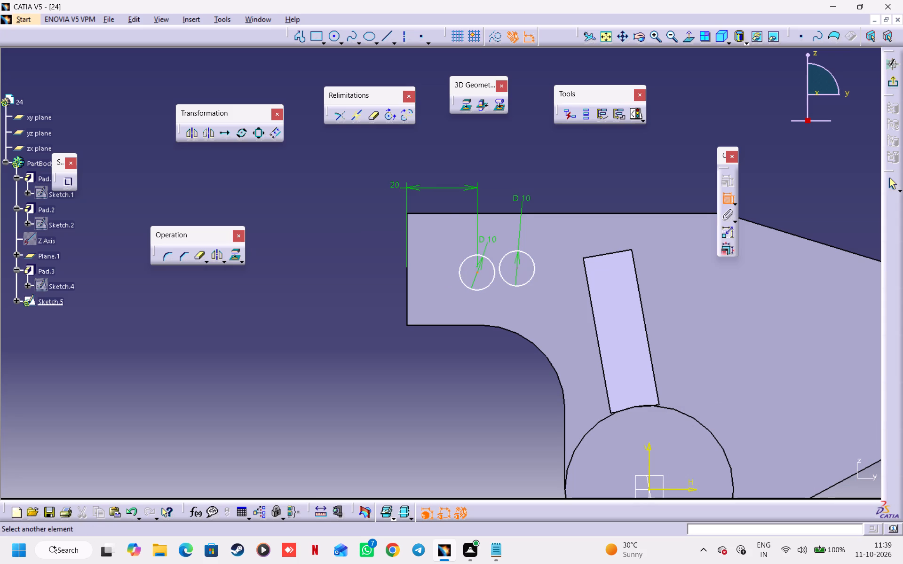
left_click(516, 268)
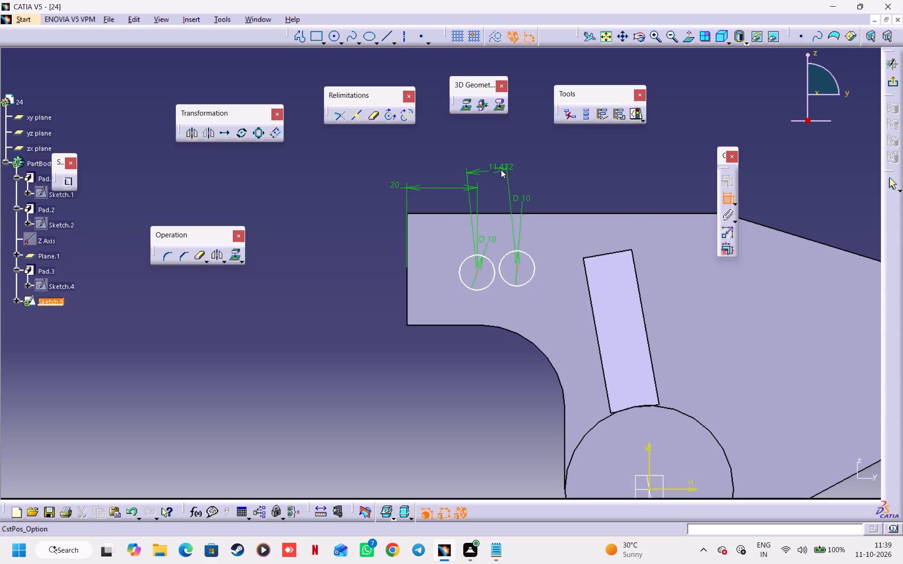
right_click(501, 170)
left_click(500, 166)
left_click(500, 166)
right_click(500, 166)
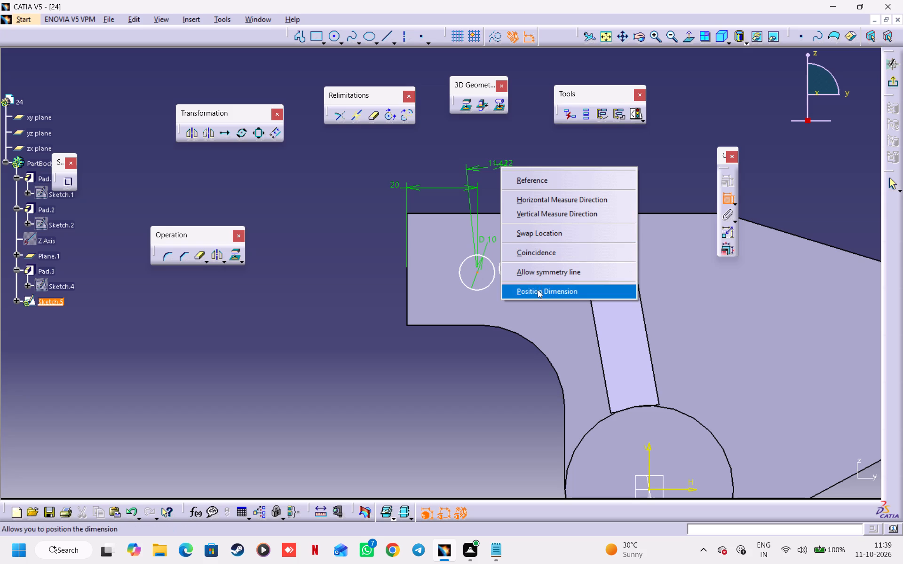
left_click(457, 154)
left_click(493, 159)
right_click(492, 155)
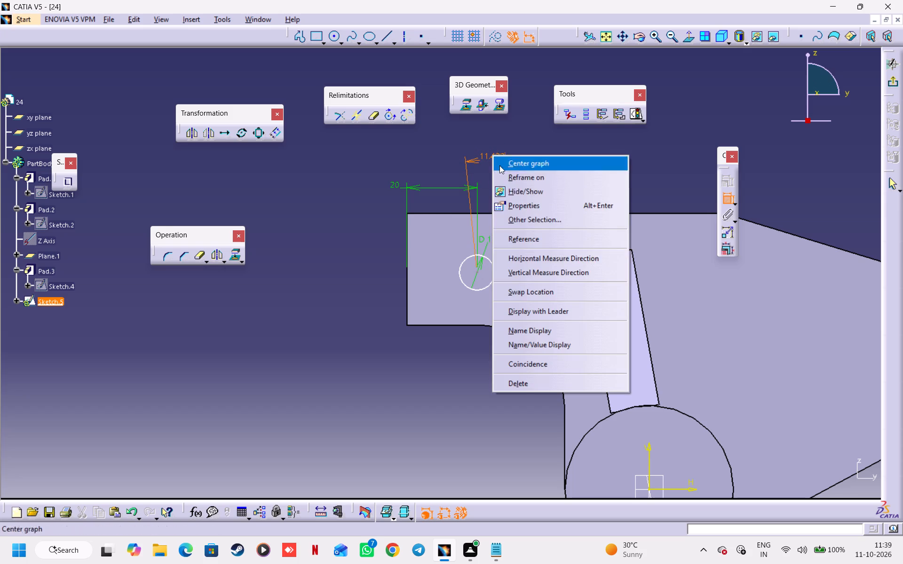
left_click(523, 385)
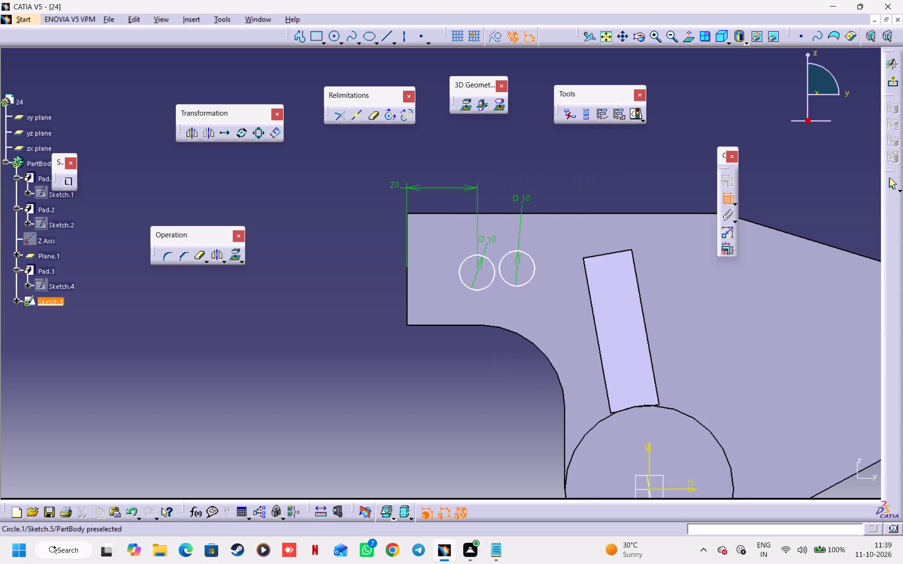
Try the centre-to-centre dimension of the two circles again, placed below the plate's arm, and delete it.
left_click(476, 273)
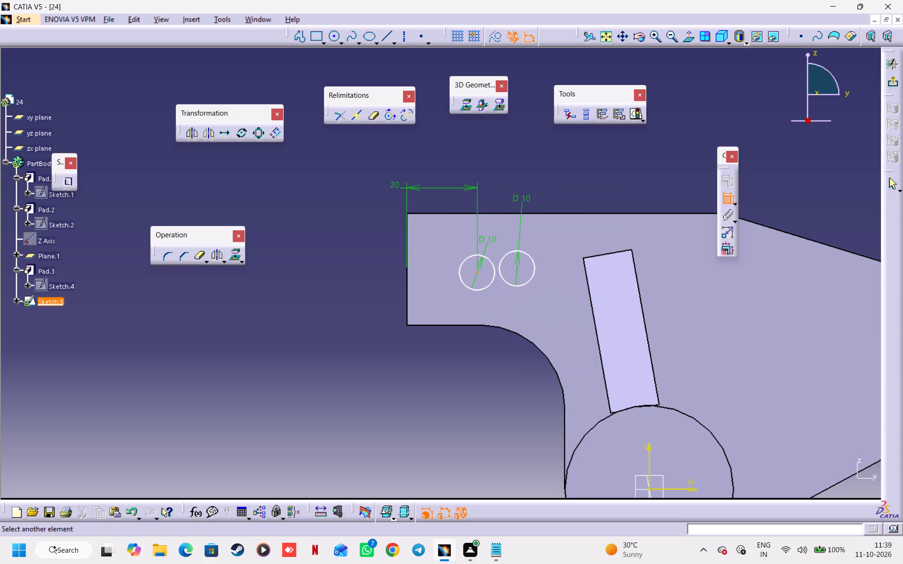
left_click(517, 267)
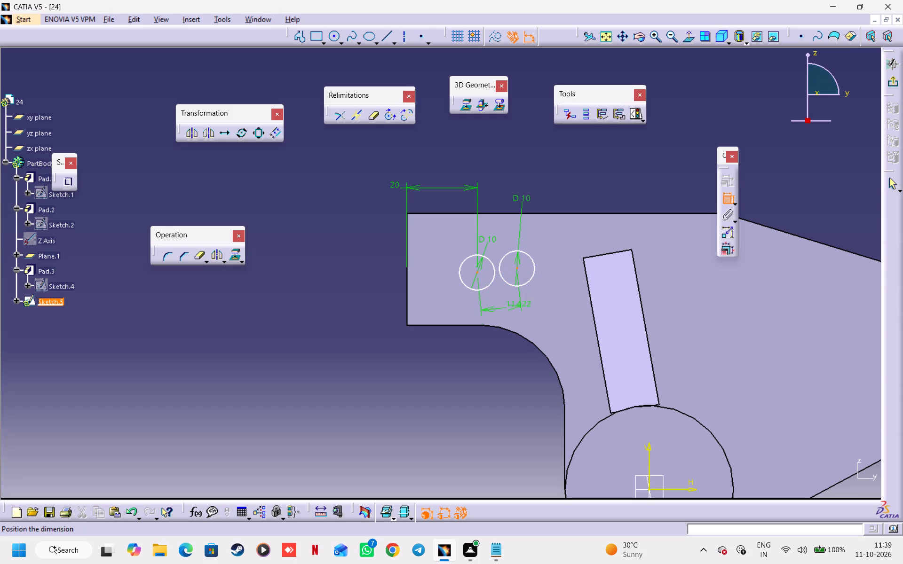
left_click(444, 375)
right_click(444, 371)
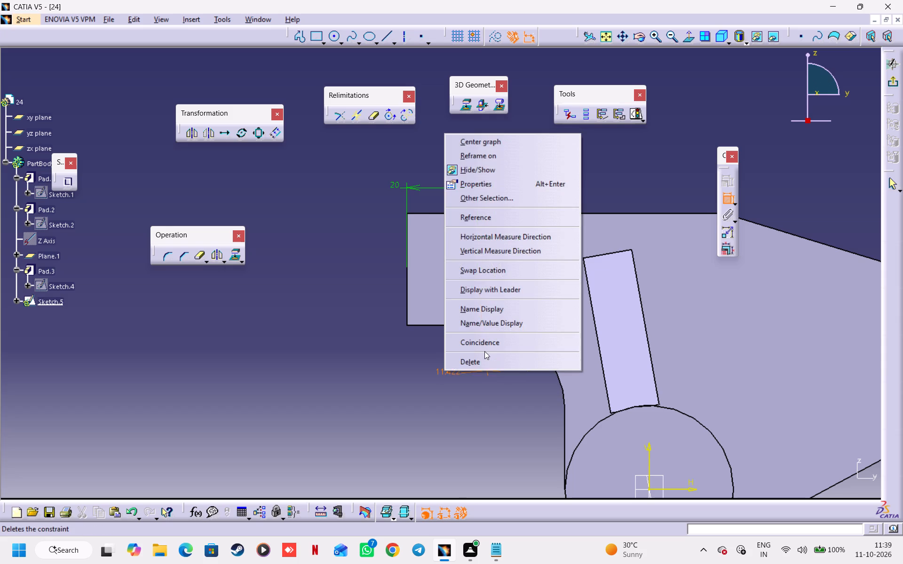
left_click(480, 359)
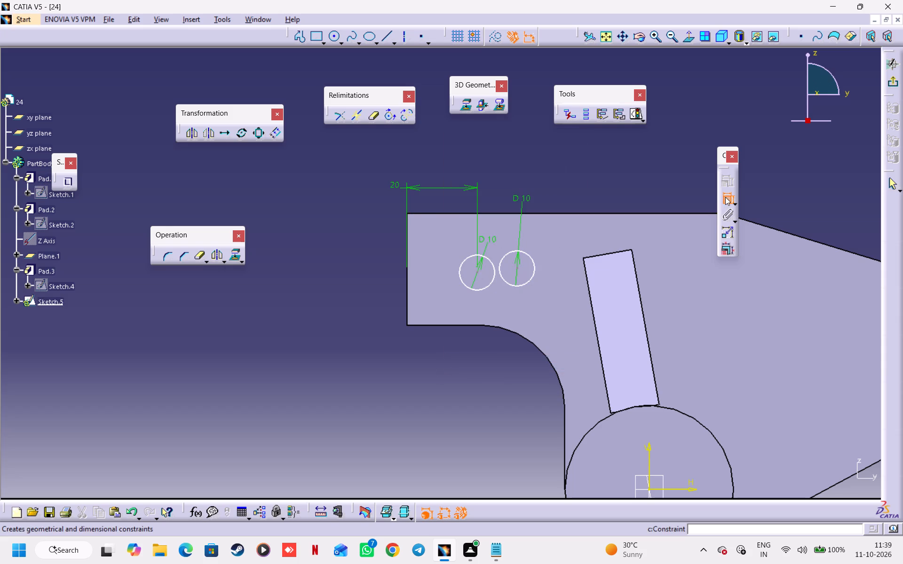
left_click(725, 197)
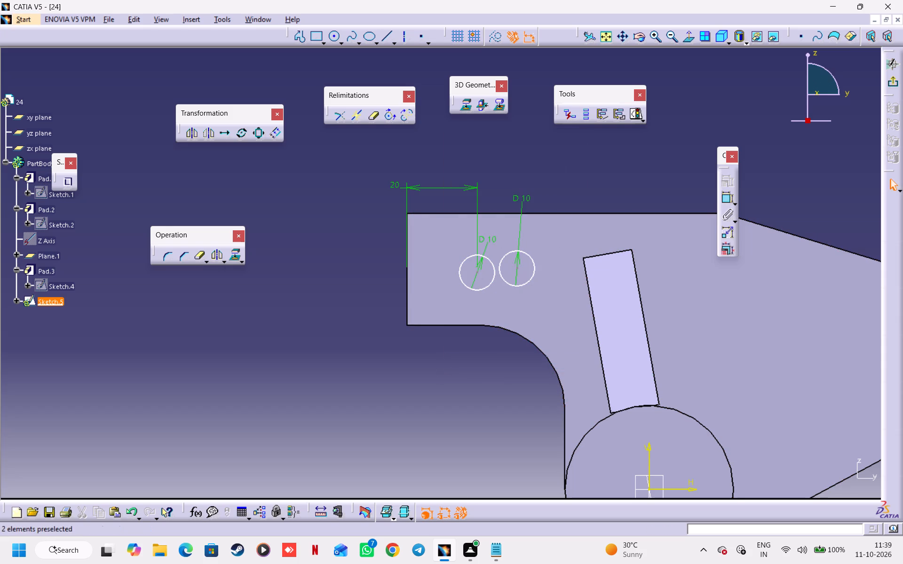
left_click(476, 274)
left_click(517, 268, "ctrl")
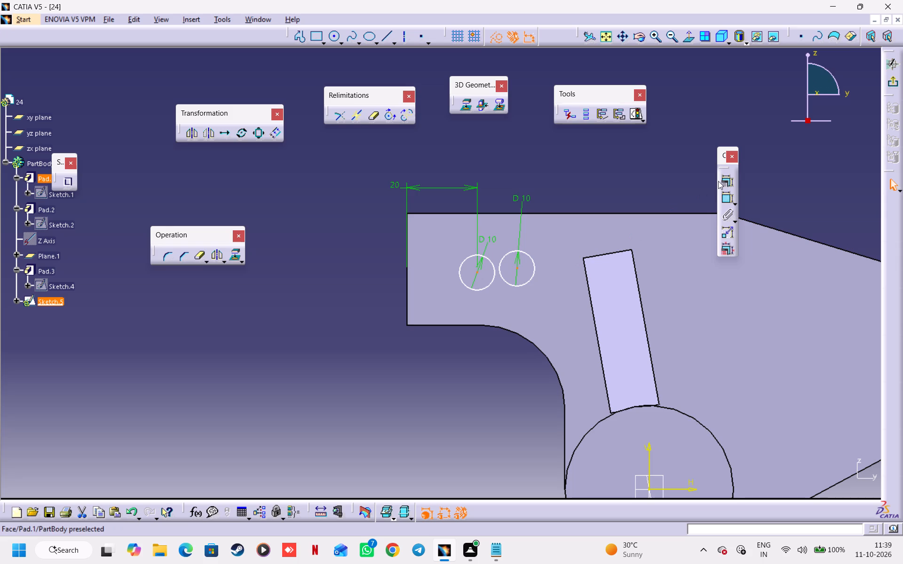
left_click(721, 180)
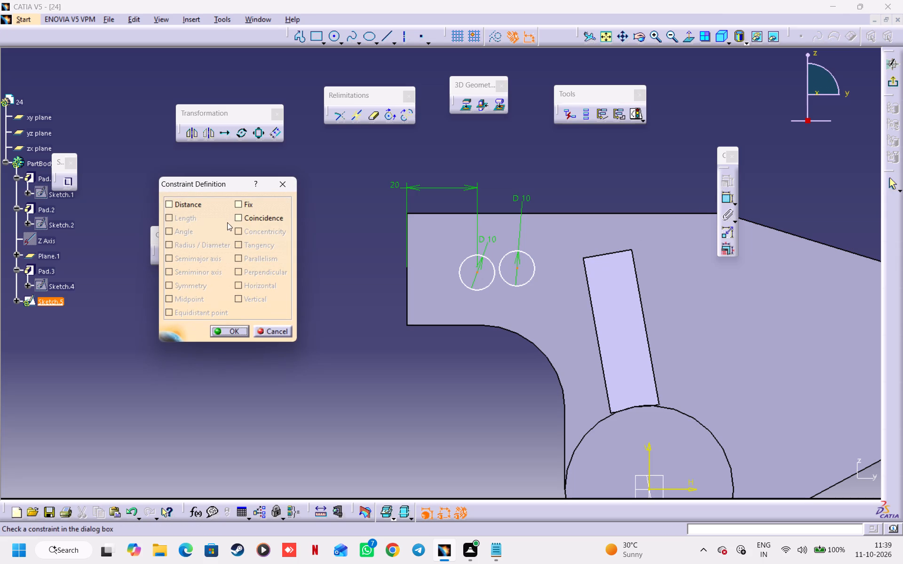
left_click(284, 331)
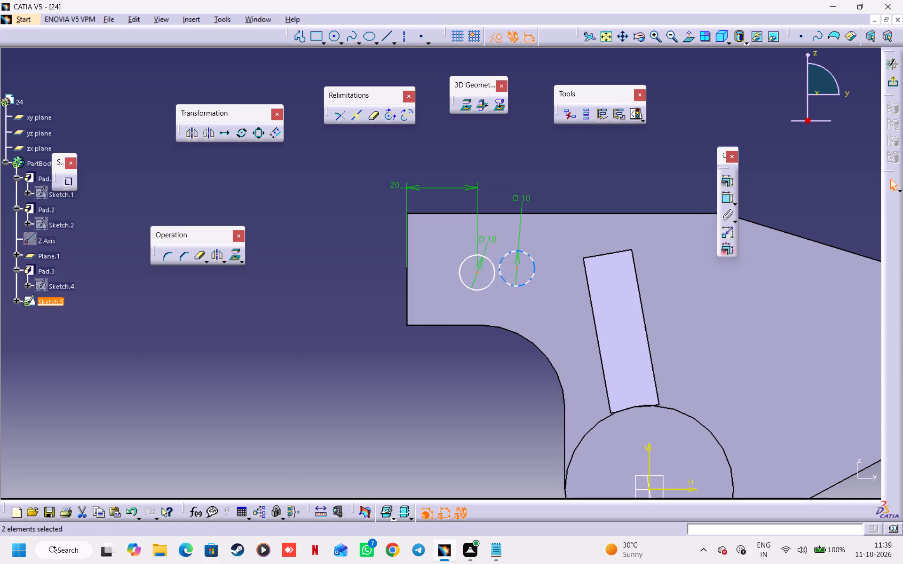
Move the circle farther from the arm's end edge slightly toward the rib and delete it.
left_click_drag(521, 286, 528, 293)
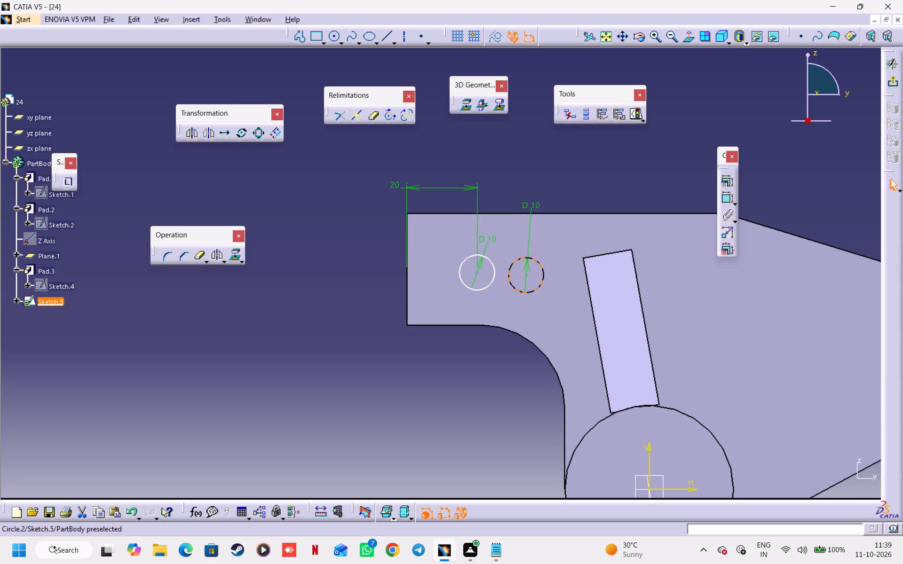
left_click_drag(532, 292, 547, 291)
key("Delete")
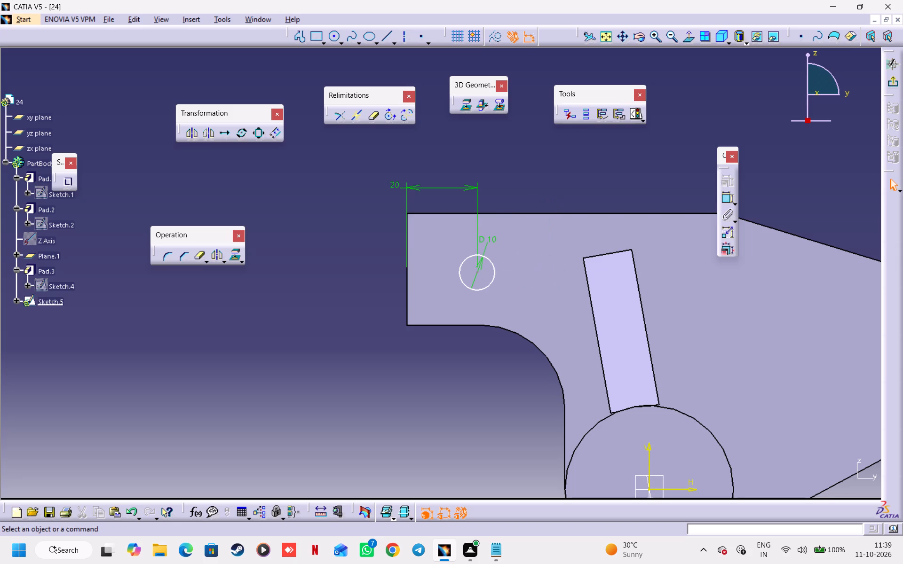
Sketch a new circle level with the remaining one, on the far side of the inclined rib, and set its diameter to 10 mm.
left_click(337, 37)
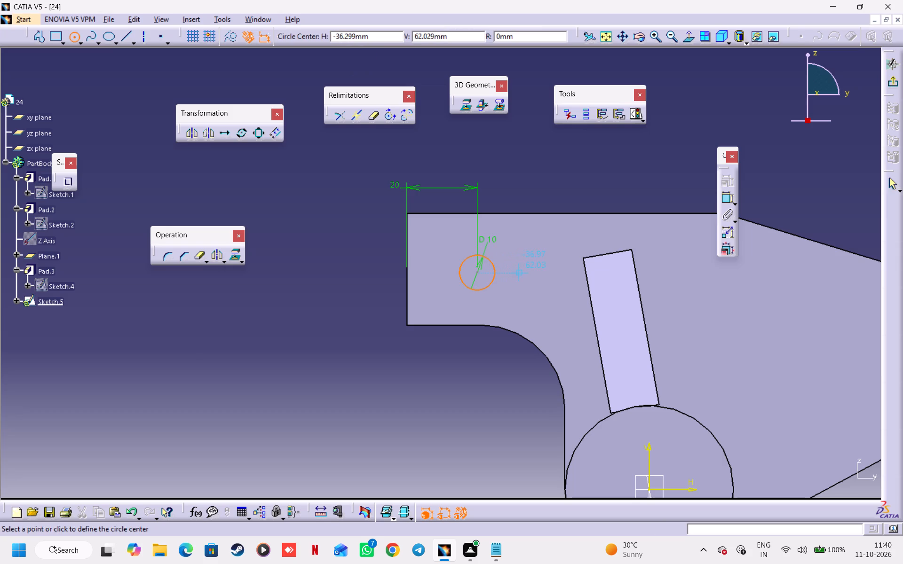
left_click(667, 274)
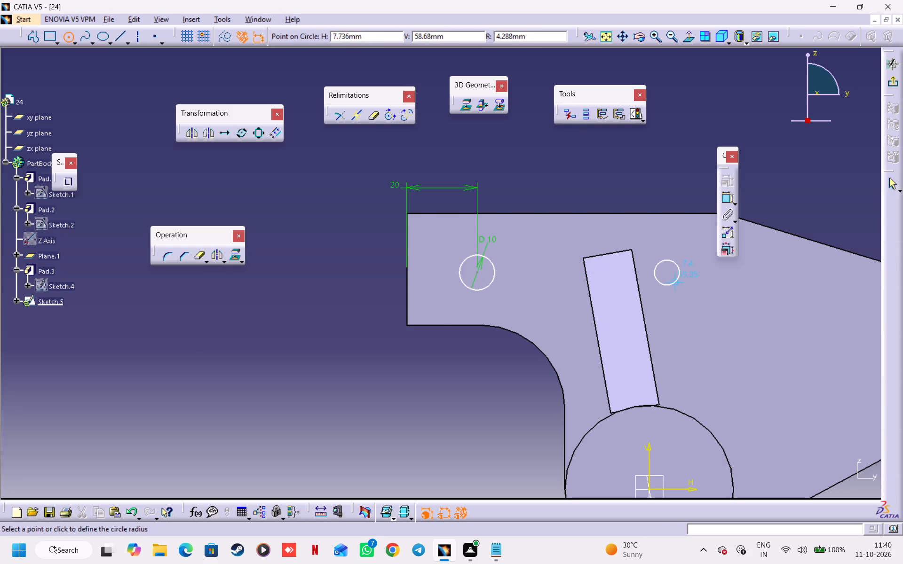
left_click(676, 285)
double_click(725, 199)
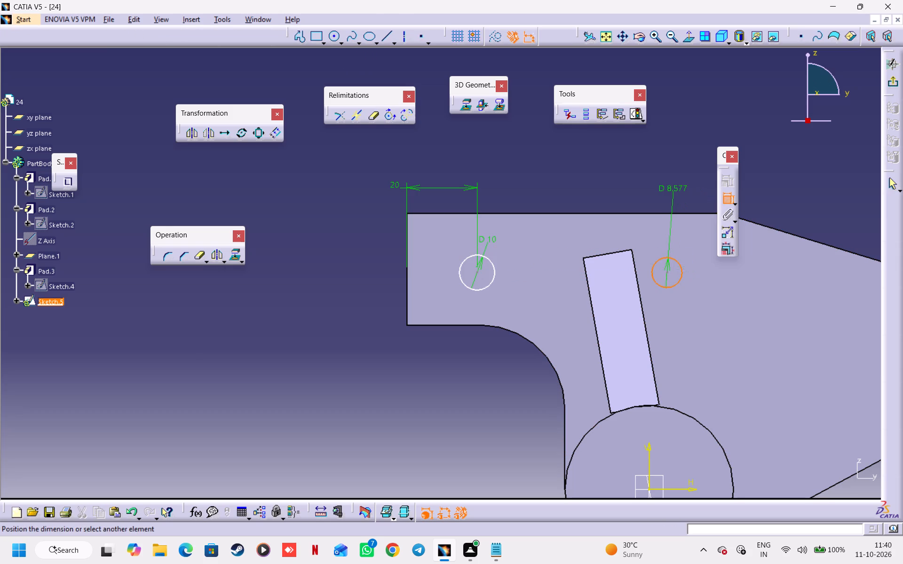
triple_click(669, 192)
type("10")
key("Return")
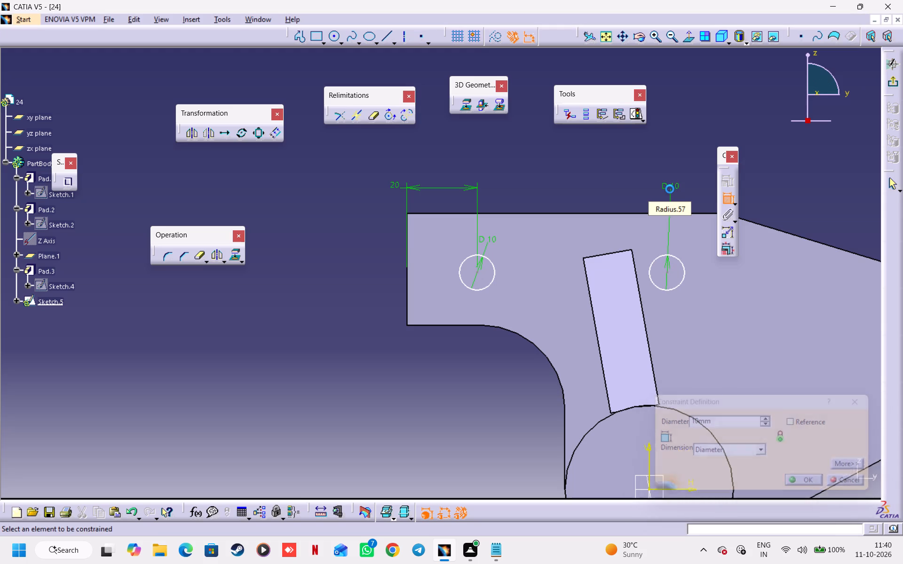
Dimension the horizontal spacing between the two circle centres above the plate and set it to 55 mm.
left_click(667, 274)
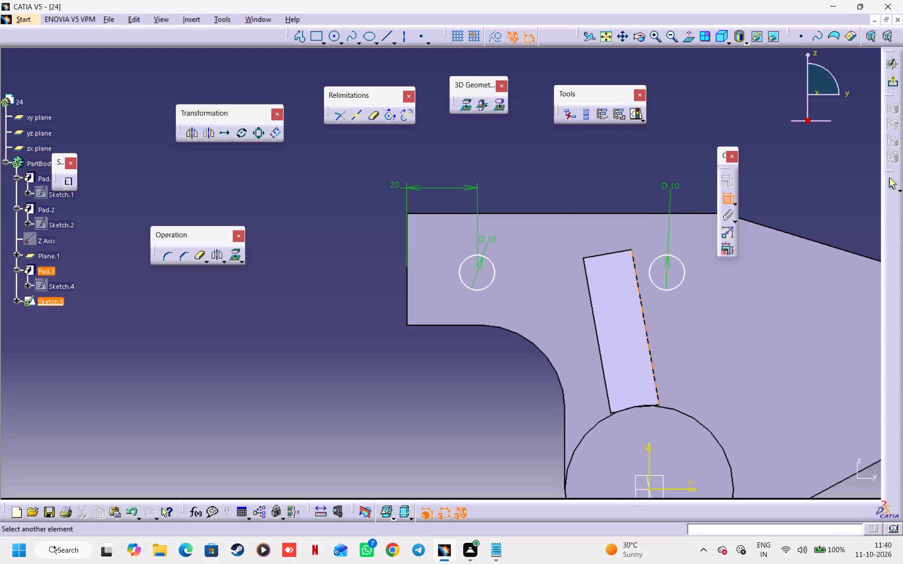
left_click(479, 273)
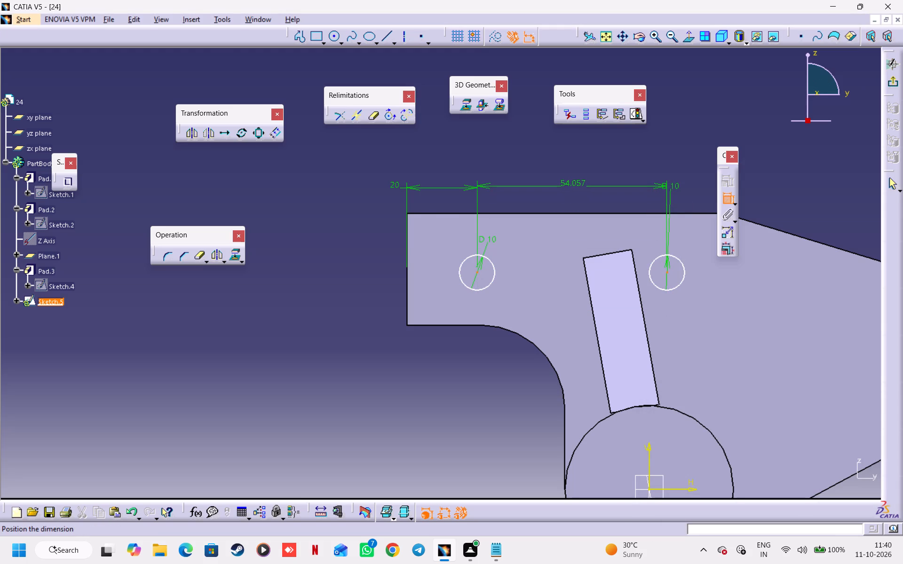
left_click(574, 189)
double_click(575, 187)
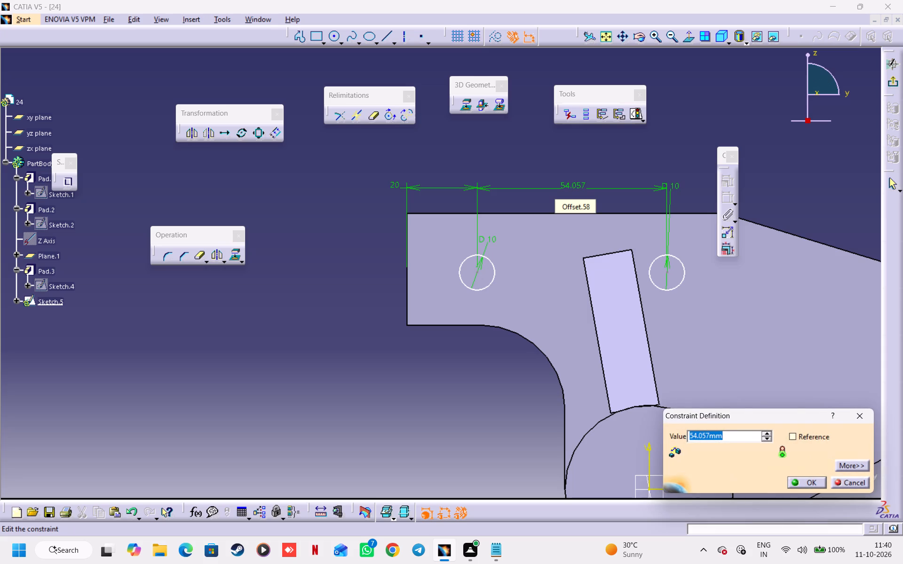
type("55")
key("Return")
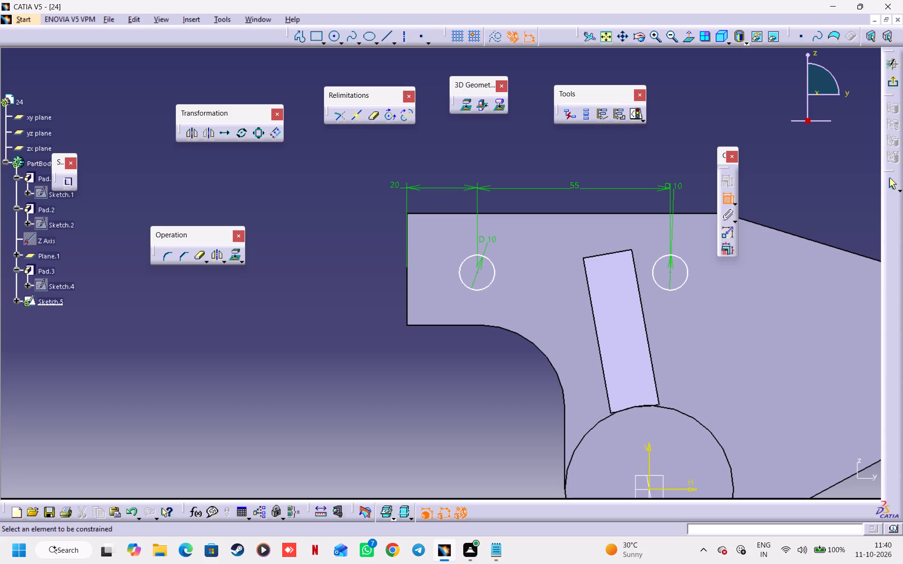
Dimension the outer circle's centre from the plate's top edge and set the distance to 32/2 mm.
left_click(479, 274)
left_click(430, 214)
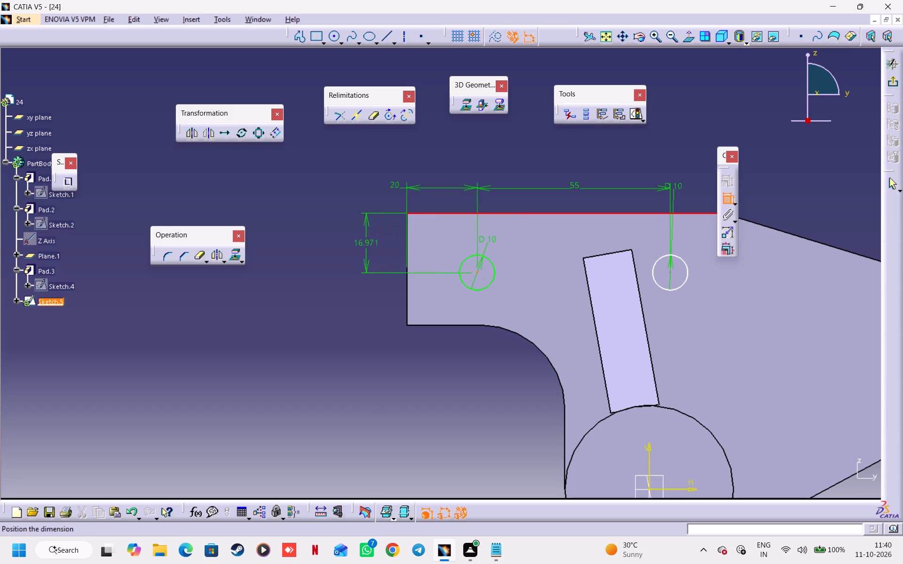
left_click(370, 237)
double_click(370, 233)
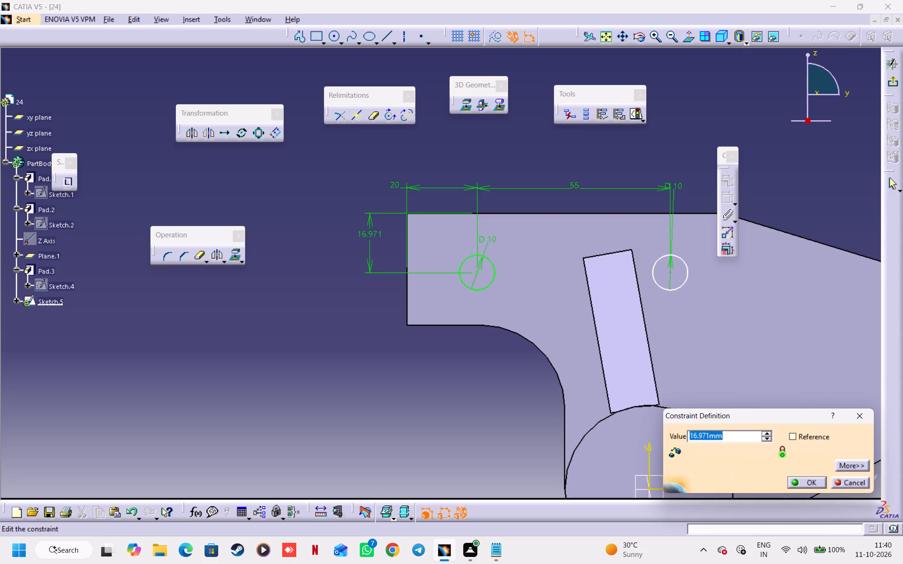
type("328/")
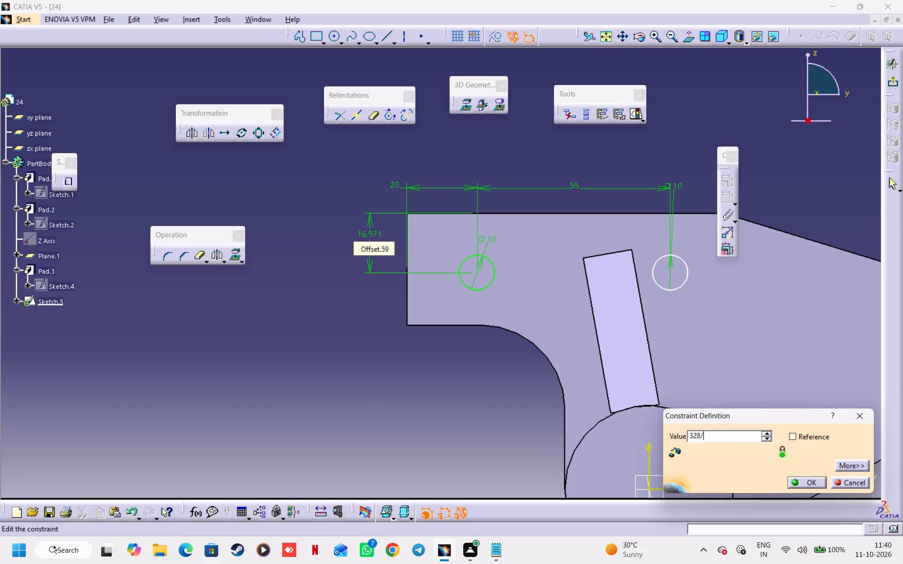
key("BackSpace")
key("BackSpace")
type("/2")
key("Return")
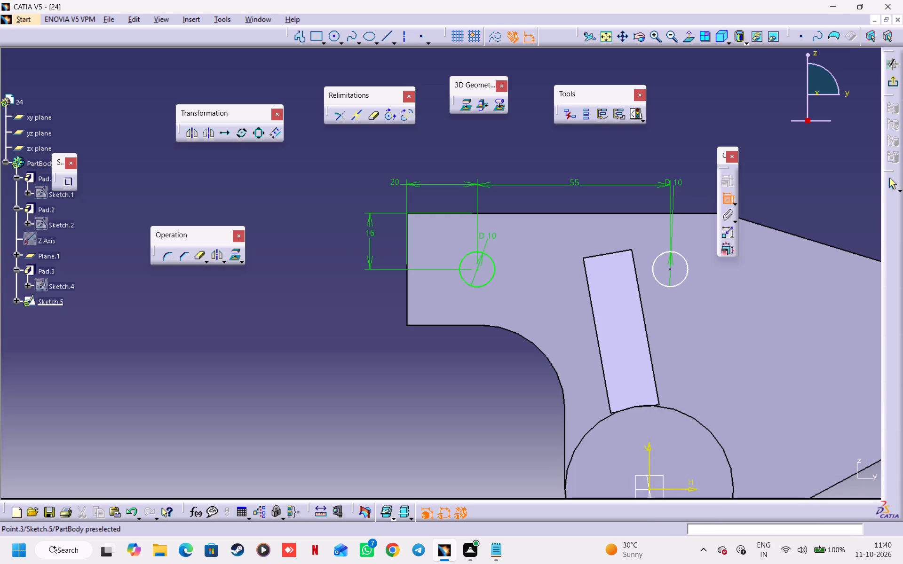
Dimension the inner circle's centre vertically from the plate's top edge and exit the sketch.
left_click(671, 270)
left_click(687, 214)
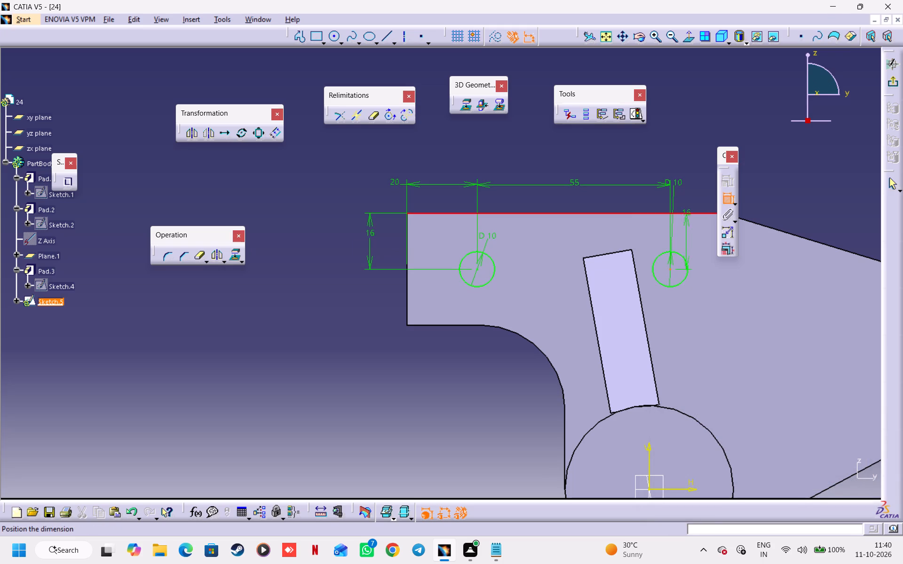
left_click(630, 201)
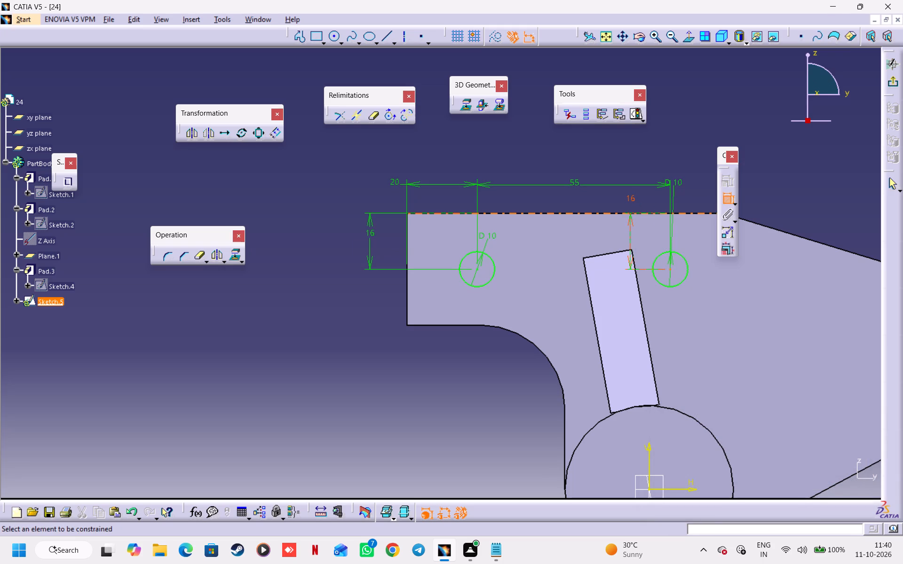
left_click(726, 199)
left_click(697, 196)
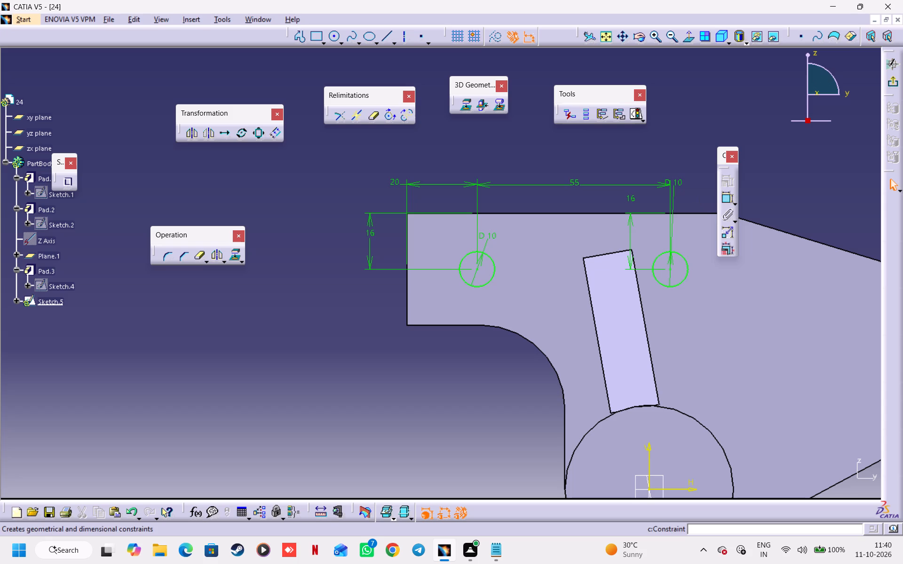
left_click(897, 81)
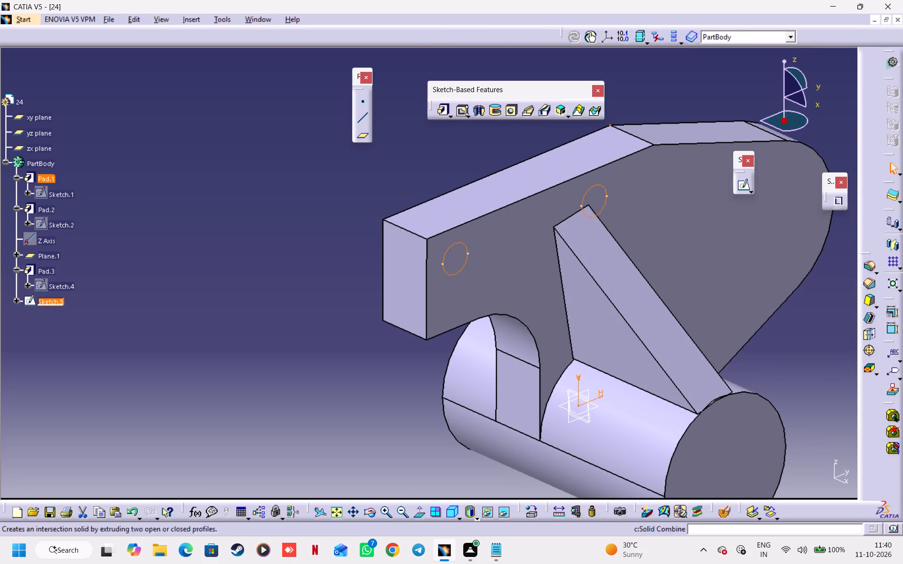
Pocket the two-circle sketch through the plate with mirrored extent and a depth of 11 mm.
left_click(459, 108)
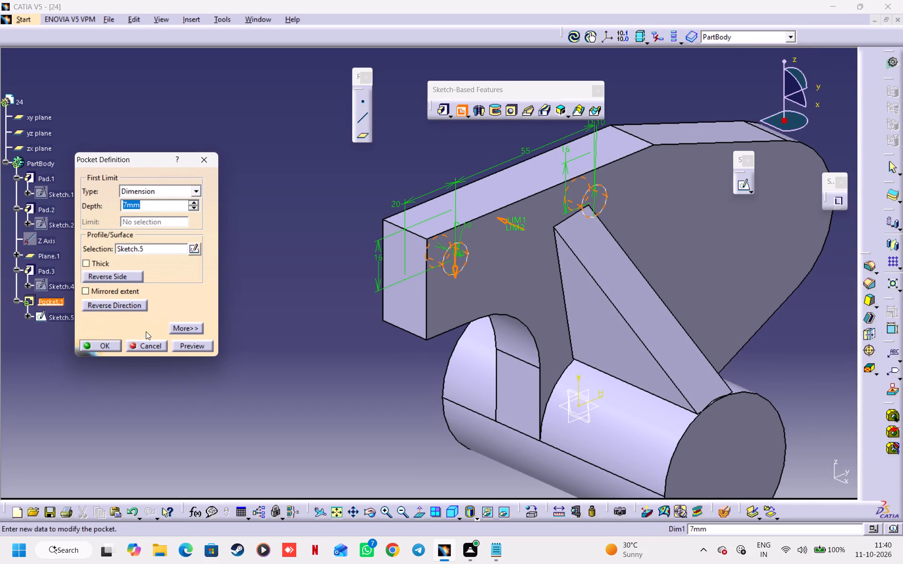
left_click(124, 289)
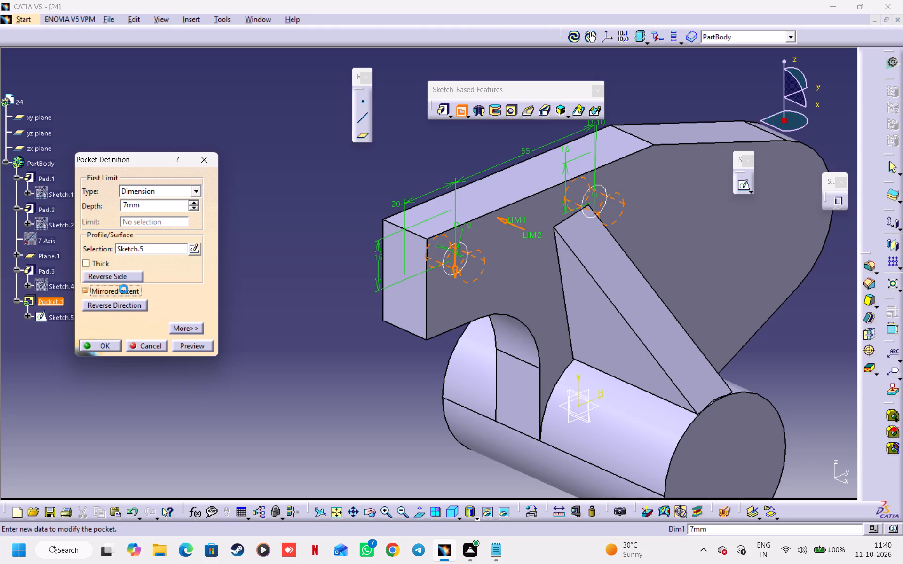
left_click(189, 345)
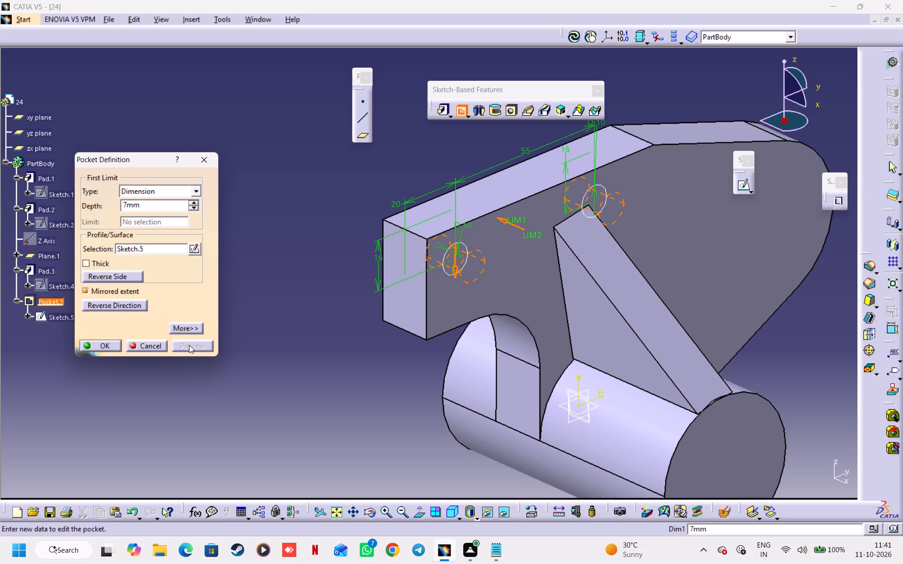
left_click(195, 200)
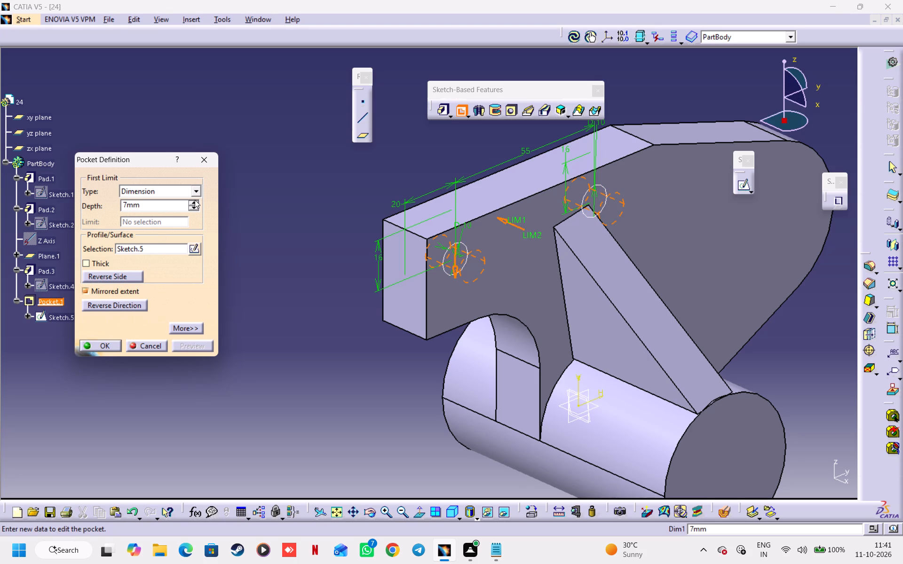
triple_click(195, 202)
triple_click(195, 202)
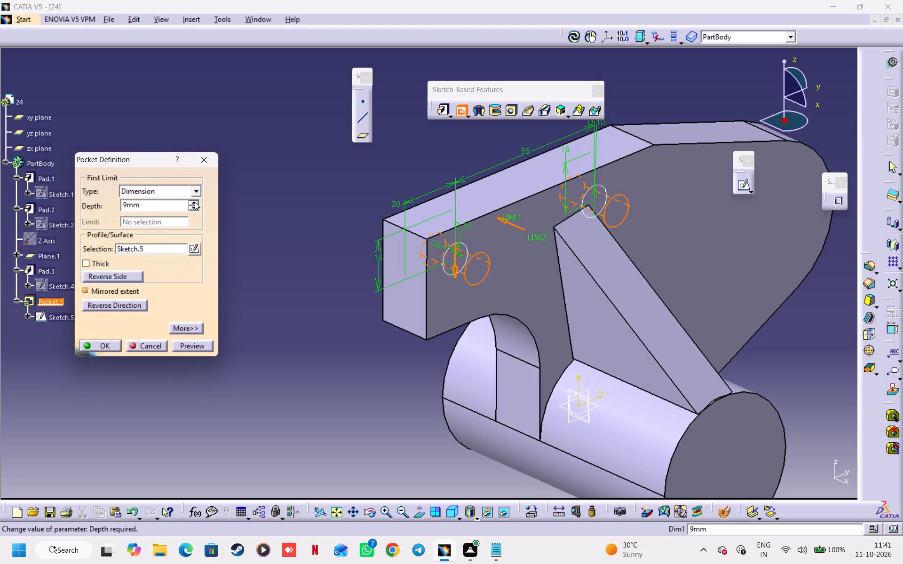
left_click(195, 202)
left_click(191, 347)
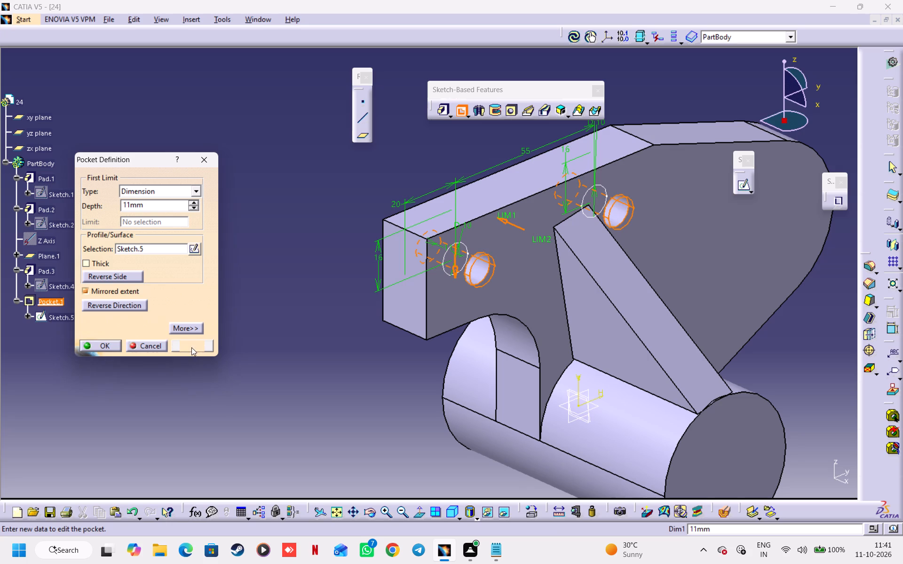
left_click(101, 344)
left_click(288, 337)
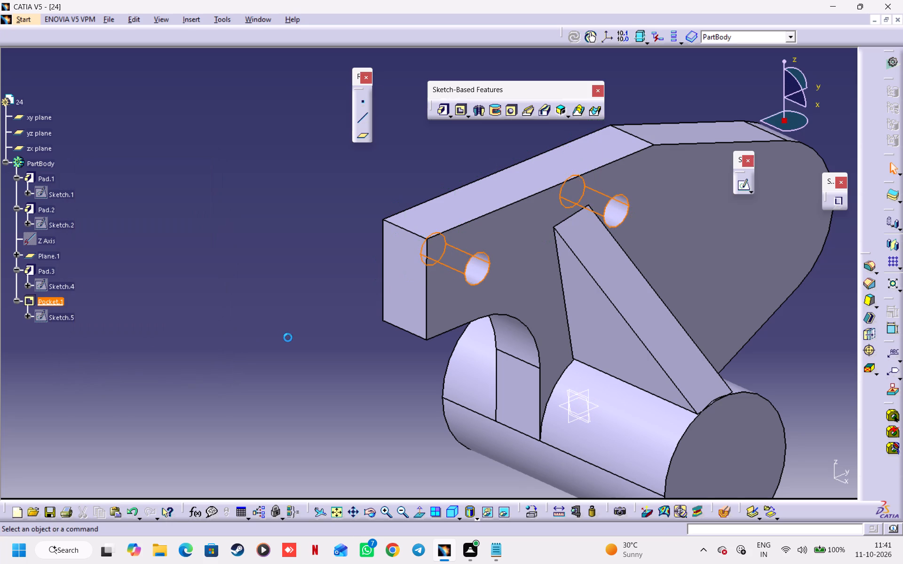
Start a new sketch on the plate's large face opposite the inclined rib.
middle_click_drag(325, 333, 238, 319)
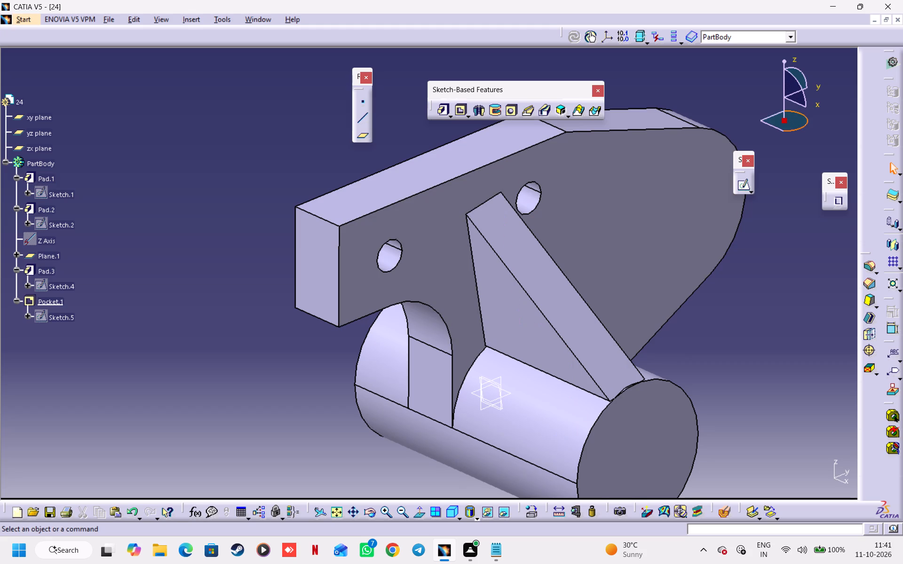
left_click_drag(802, 129, 820, 110)
middle_click_drag(554, 238, 695, 274)
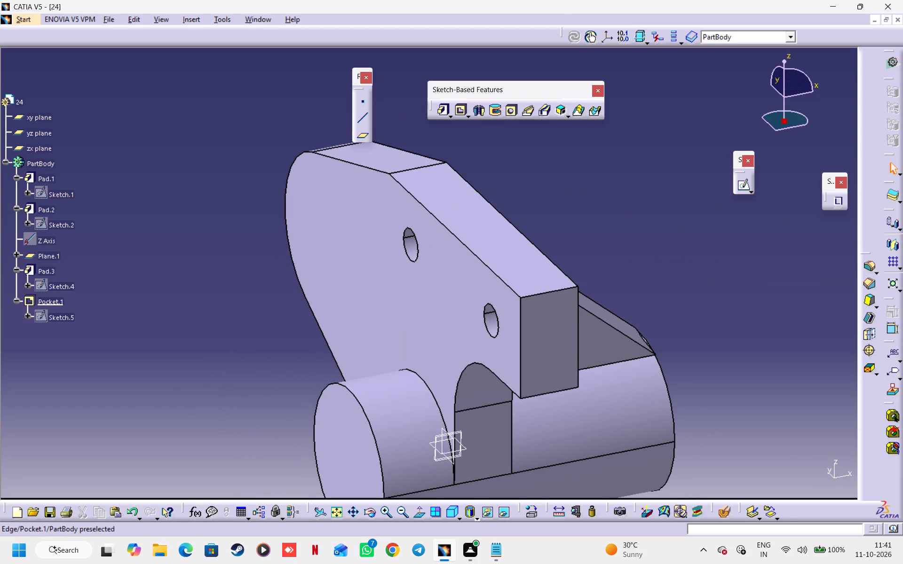
left_click(327, 219)
left_click(743, 188)
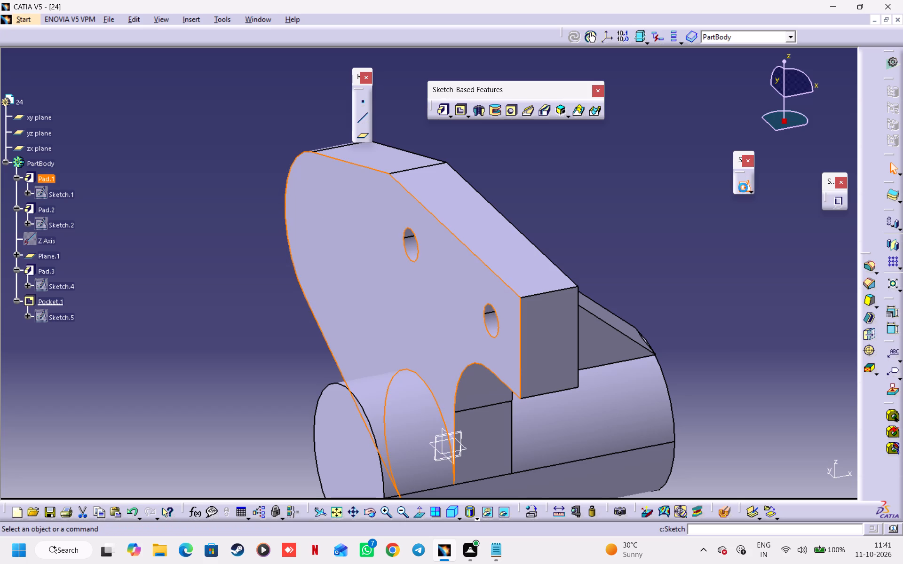
Sketch a circle inside the plate's large rounded end.
middle_click_drag(548, 392, 767, 355)
left_click(336, 40)
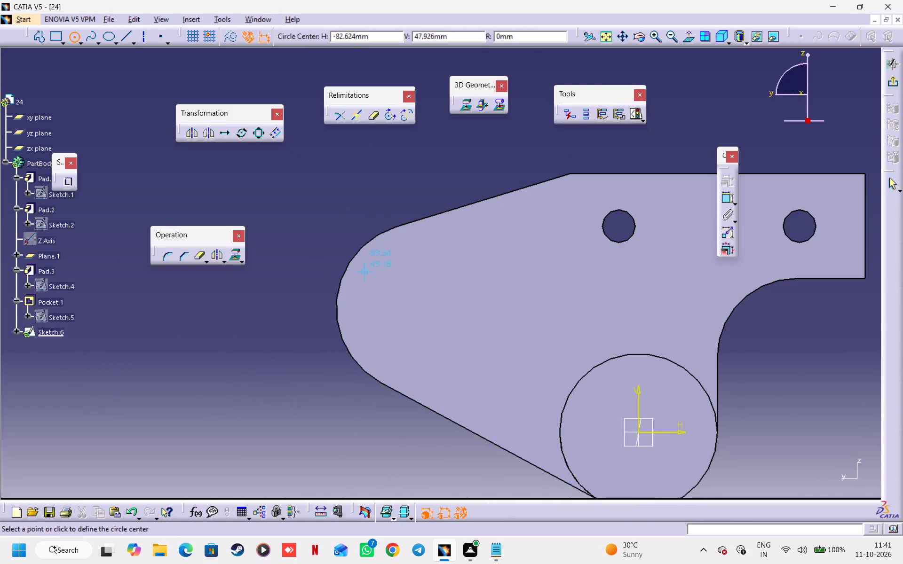
left_click(386, 311)
left_click(418, 340)
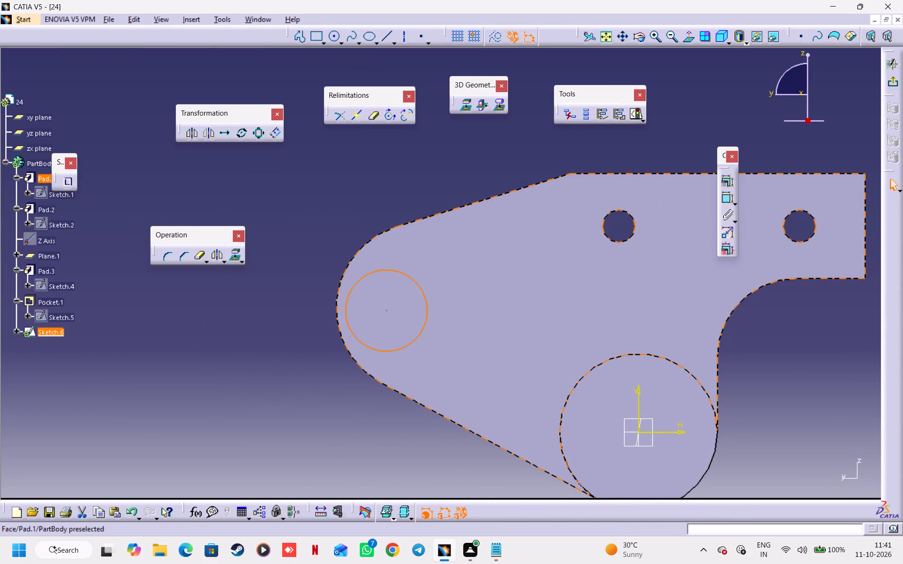
Constrain the circle coincident and concentric with the plate's rounded-end arc and exit the sketch.
left_click(356, 255, "ctrl")
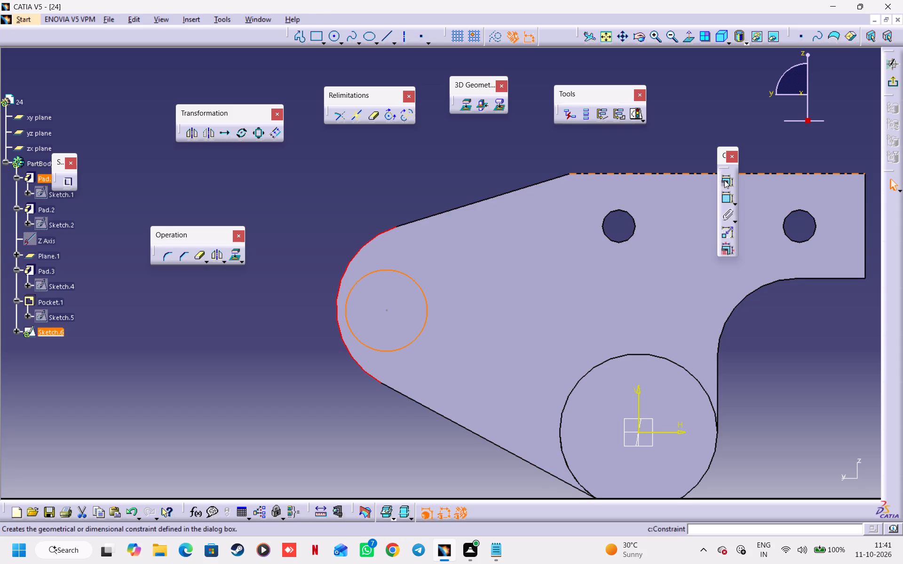
left_click(724, 180)
left_click(266, 216)
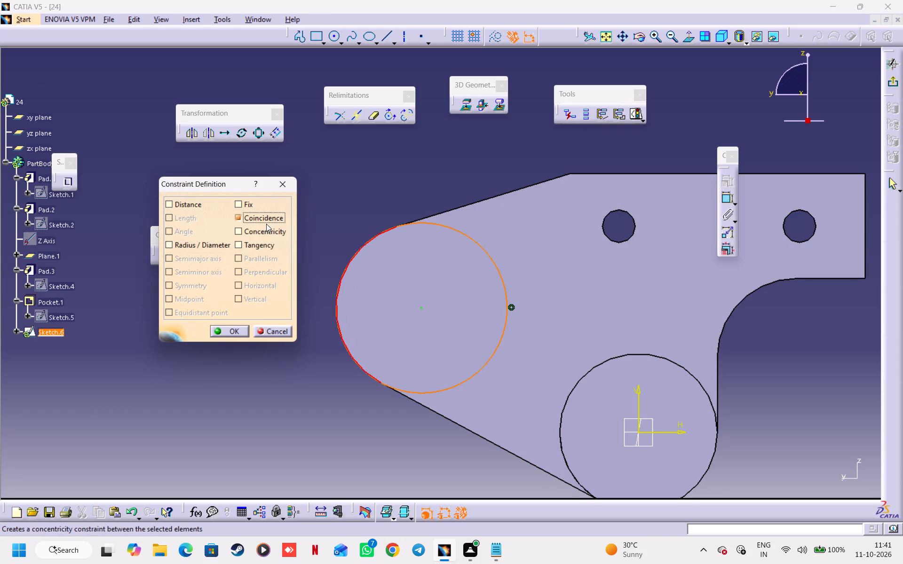
left_click(266, 230)
left_click(231, 333)
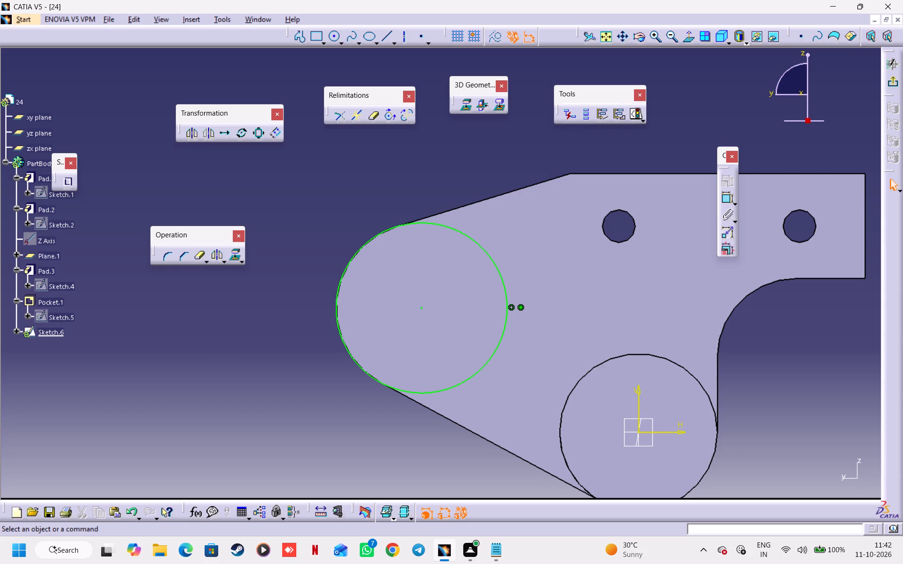
left_click(890, 82)
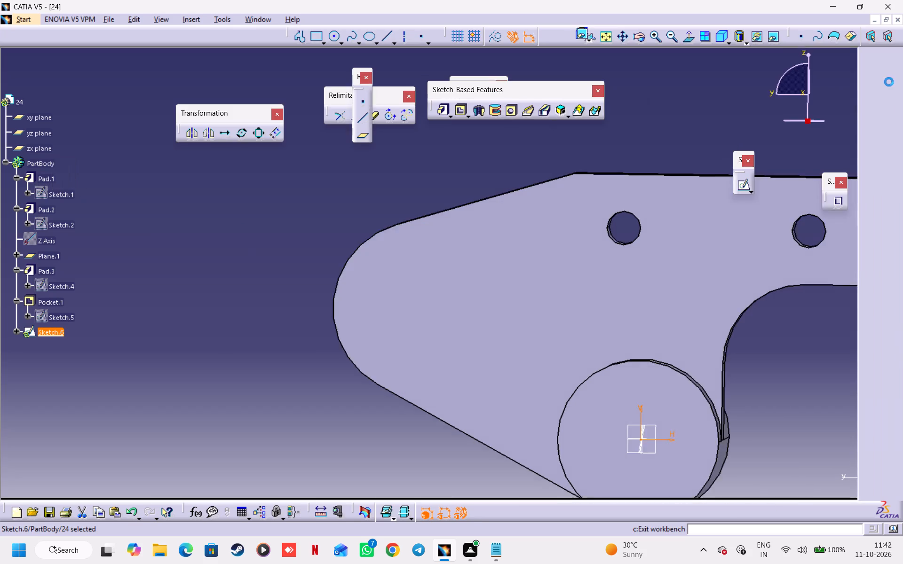
Pad the rounded-end circle outward from the plate face, away from the rib, with a length of 54-9 mm.
left_click(441, 109)
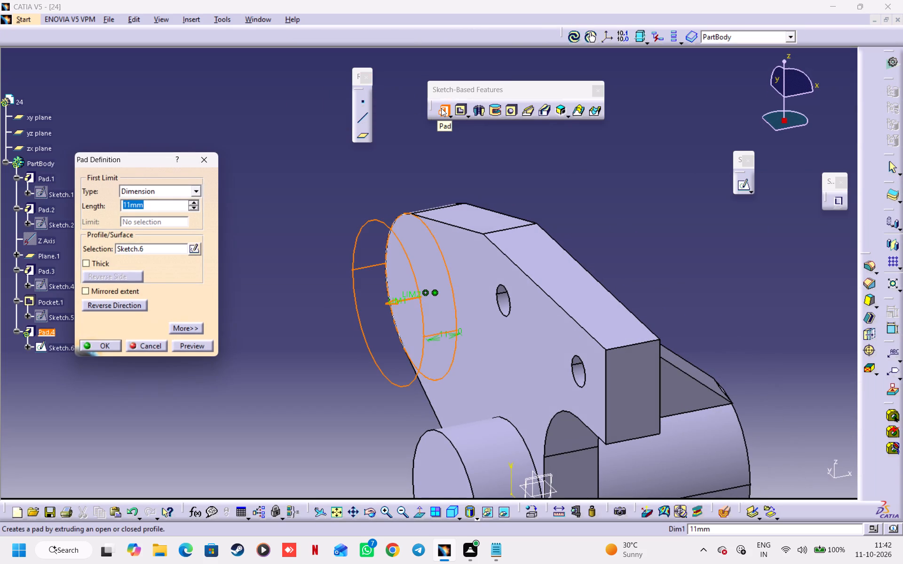
type("54-")
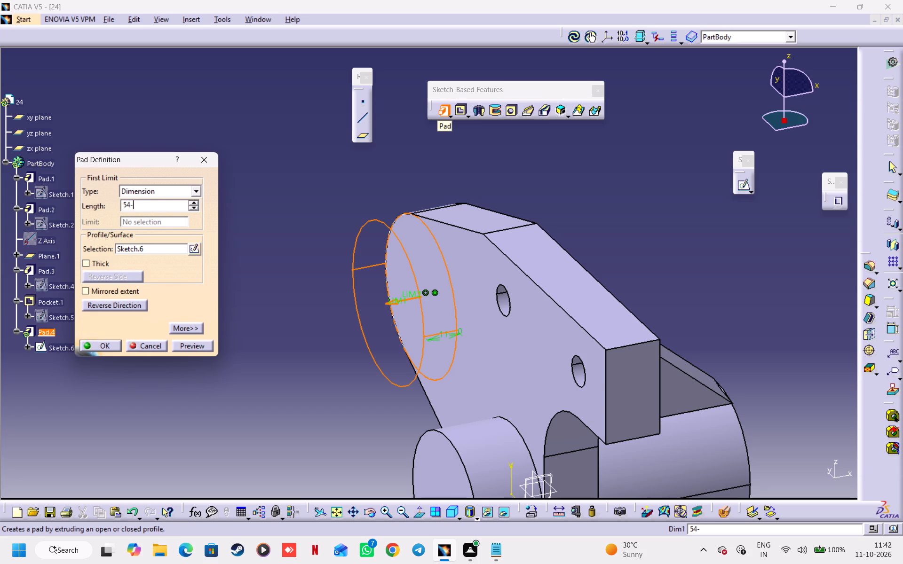
key("9")
left_click(314, 230)
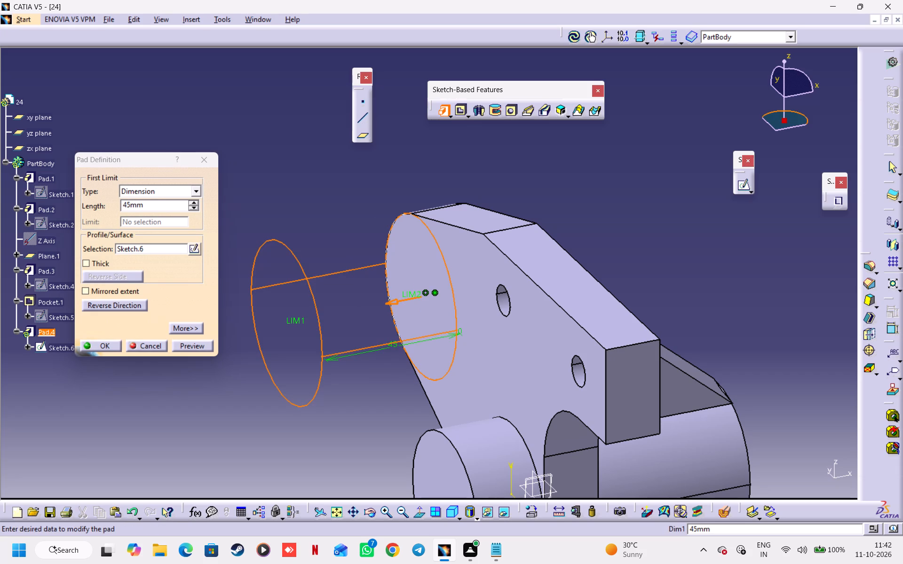
middle_click_drag(743, 348, 732, 207)
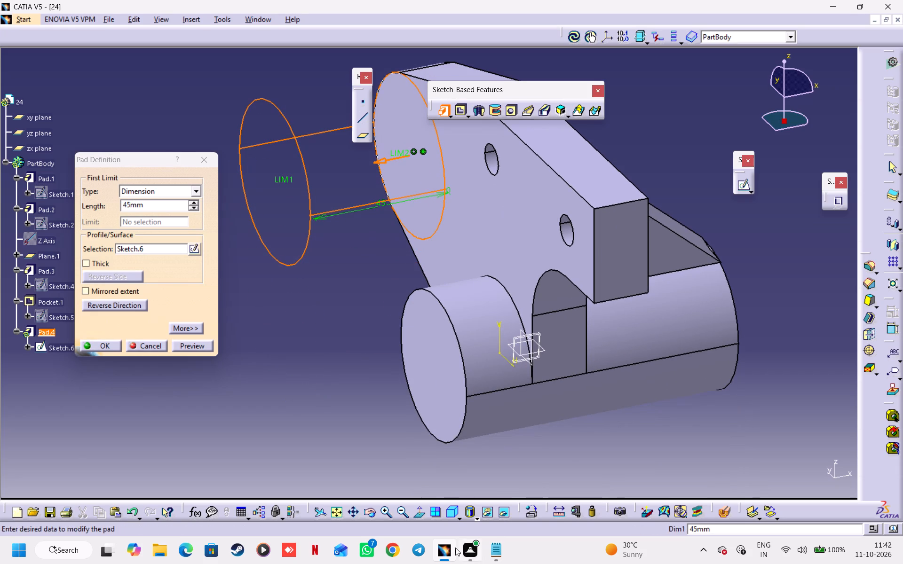
left_click(451, 516)
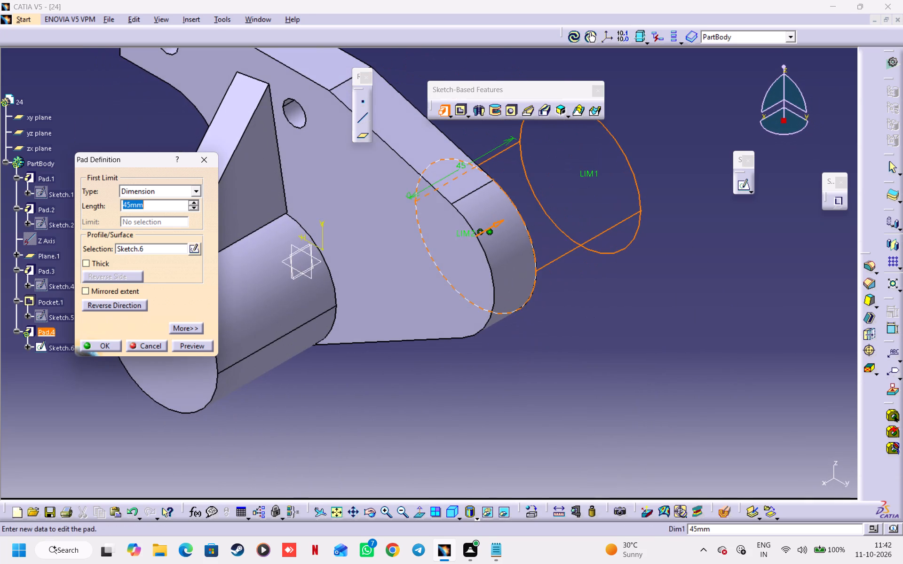
middle_click_drag(589, 371, 588, 418, "ctrl")
middle_click_drag(556, 378, 632, 423)
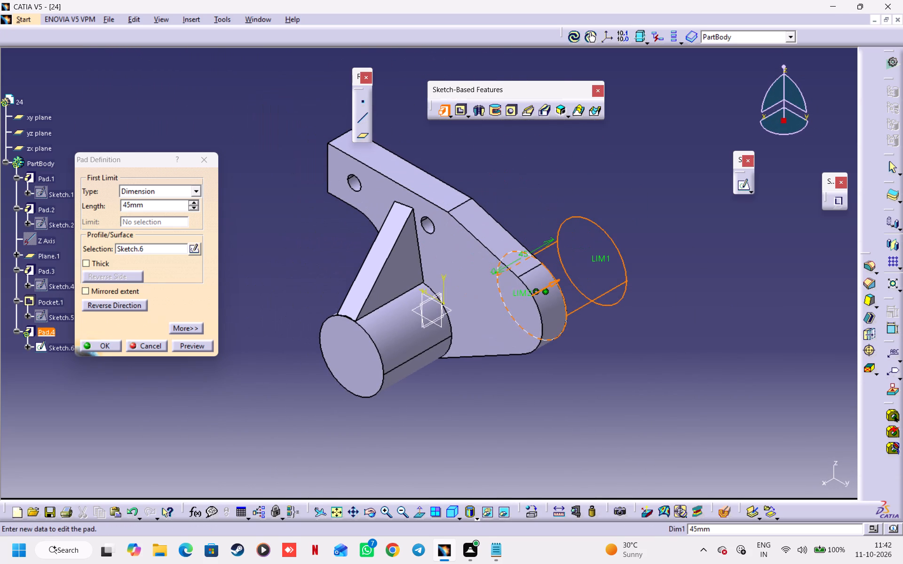
left_click_drag(764, 126, 820, 125)
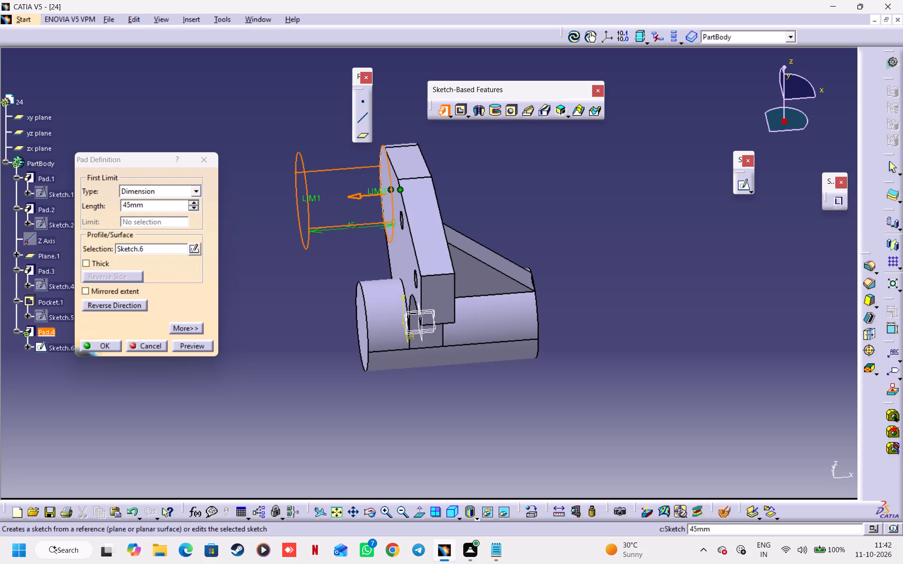
middle_click_drag(621, 239, 632, 261)
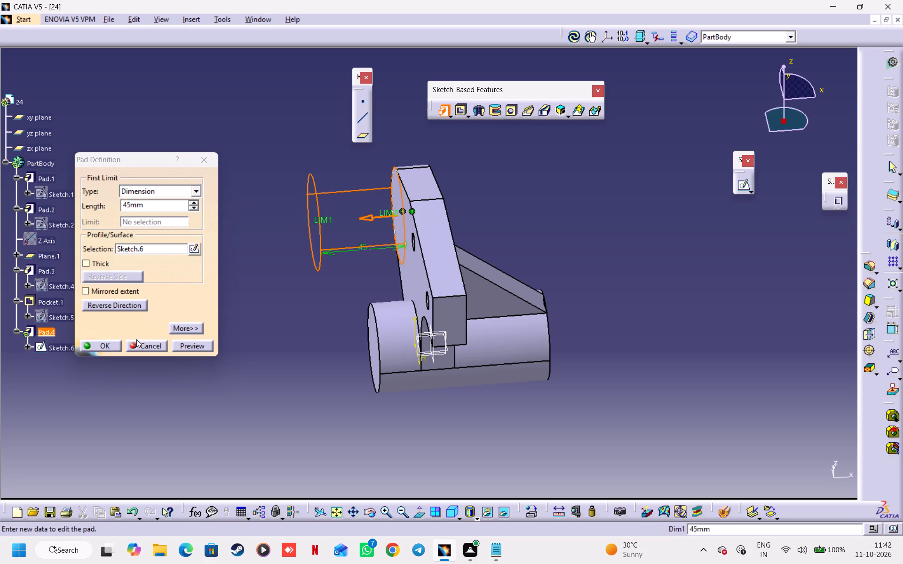
left_click(113, 345)
left_click(269, 334)
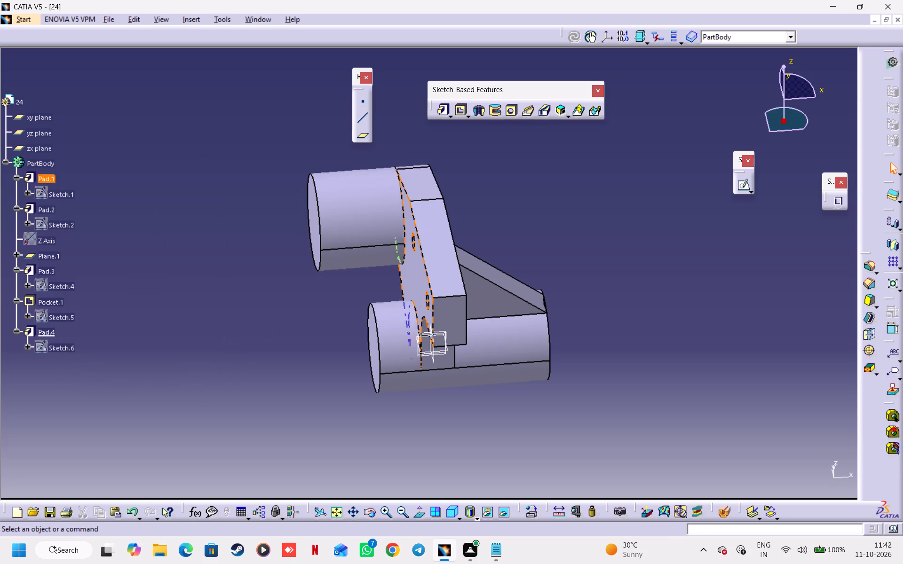
Start a new sketch on the plate's large face on the inclined rib side.
left_click_drag(808, 114, 810, 129)
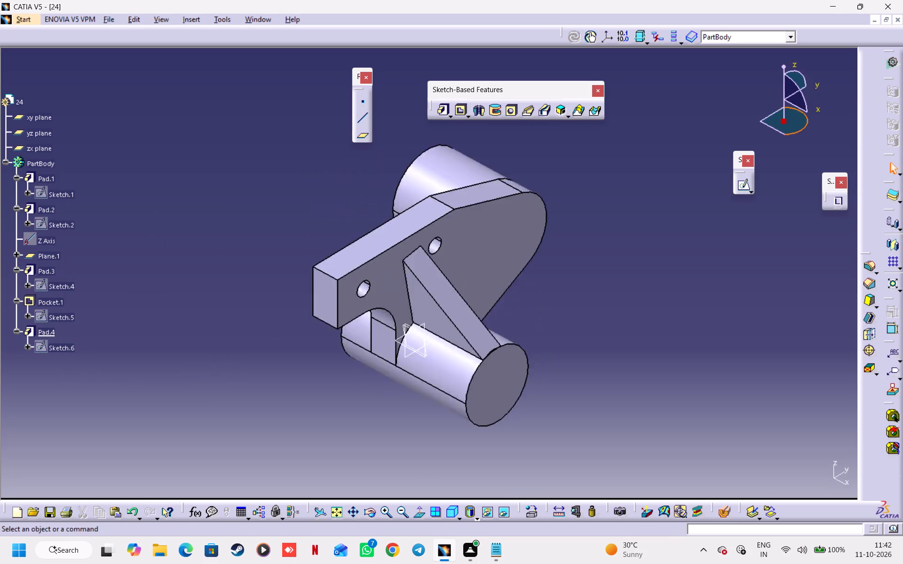
left_click_drag(810, 129, 810, 138)
left_click(544, 229)
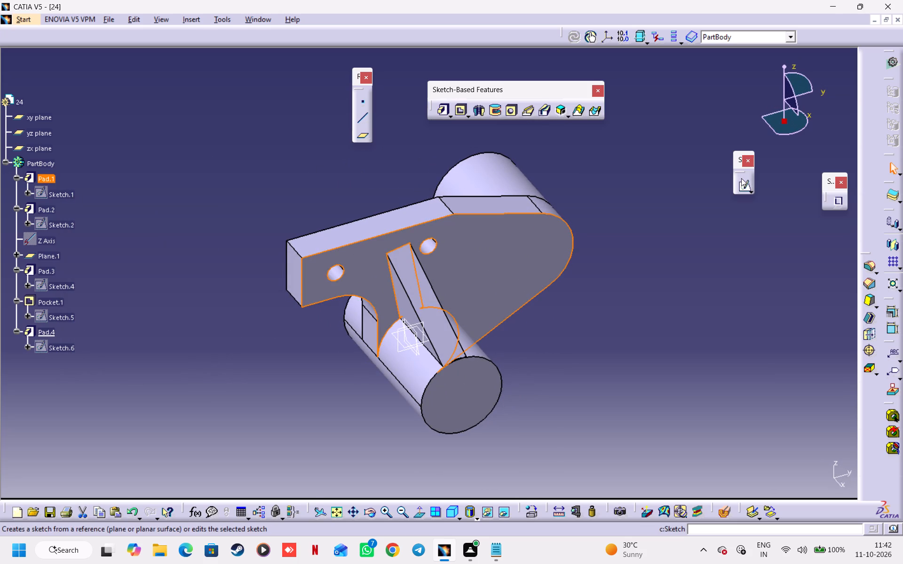
left_click(741, 185)
Sketch a circle inside the plate's large rounded end.
middle_click_drag(615, 333, 531, 317)
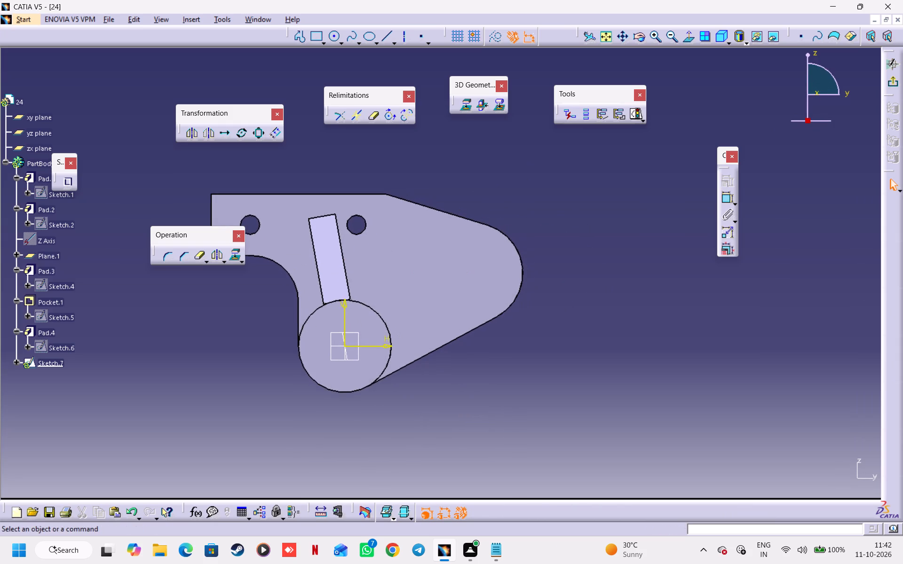
middle_click_drag(531, 327, 529, 256, "ctrl")
middle_click_drag(533, 266, 489, 284)
middle_click_drag(486, 280, 485, 311, "ctrl")
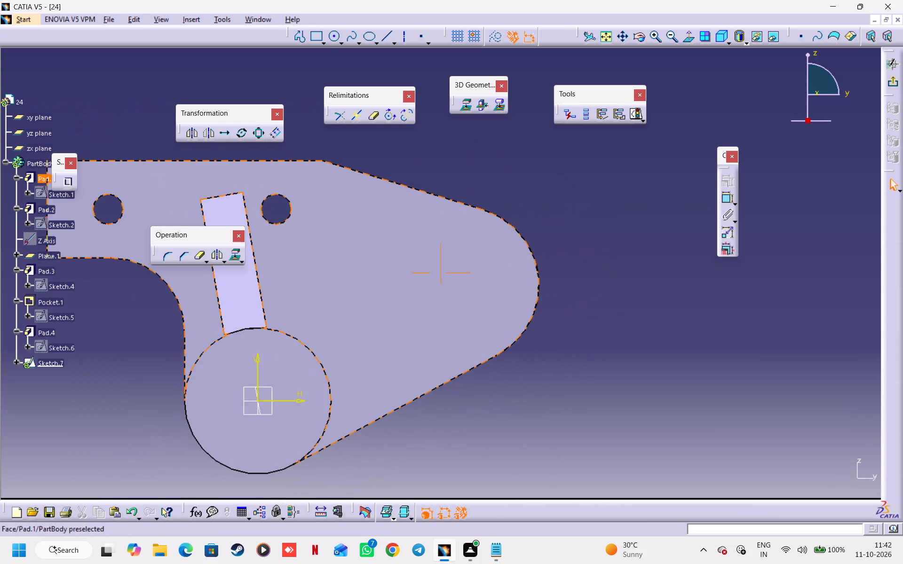
middle_click_drag(485, 311, 485, 312, "ctrl")
left_click(331, 34)
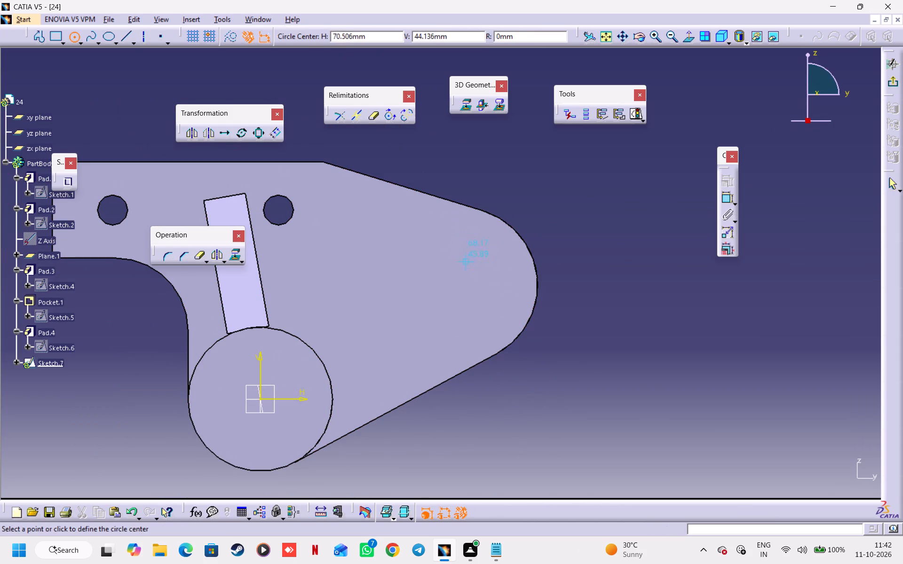
left_click(469, 280)
left_click(499, 315)
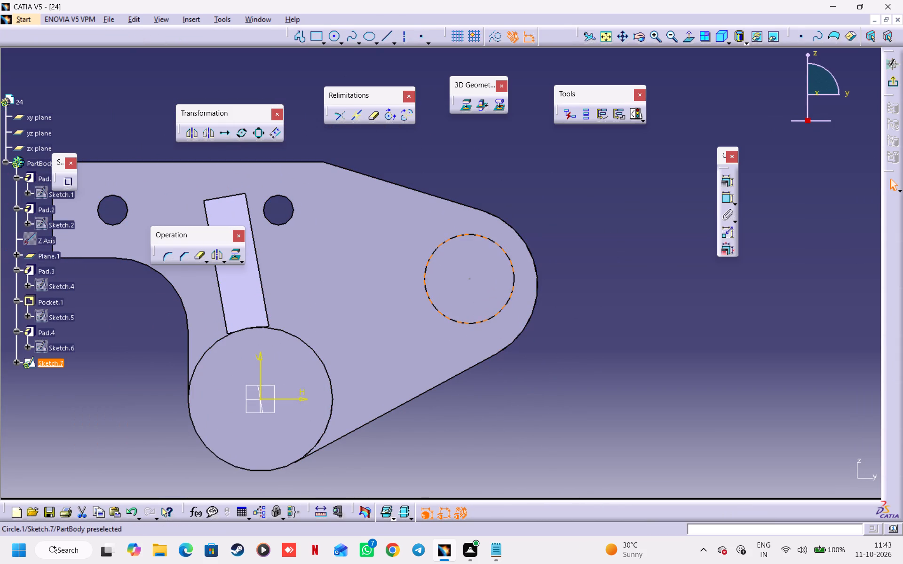
Constrain the new circle concentric and coincident with the rounded-end arc and exit the sketch.
left_click(527, 251, "ctrl")
left_click(733, 179)
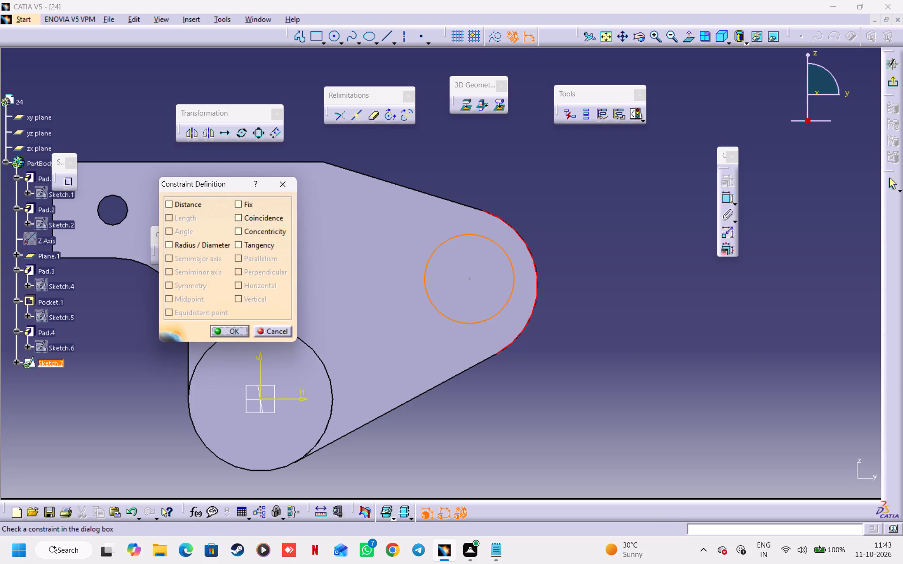
left_click(276, 234)
left_click(271, 216)
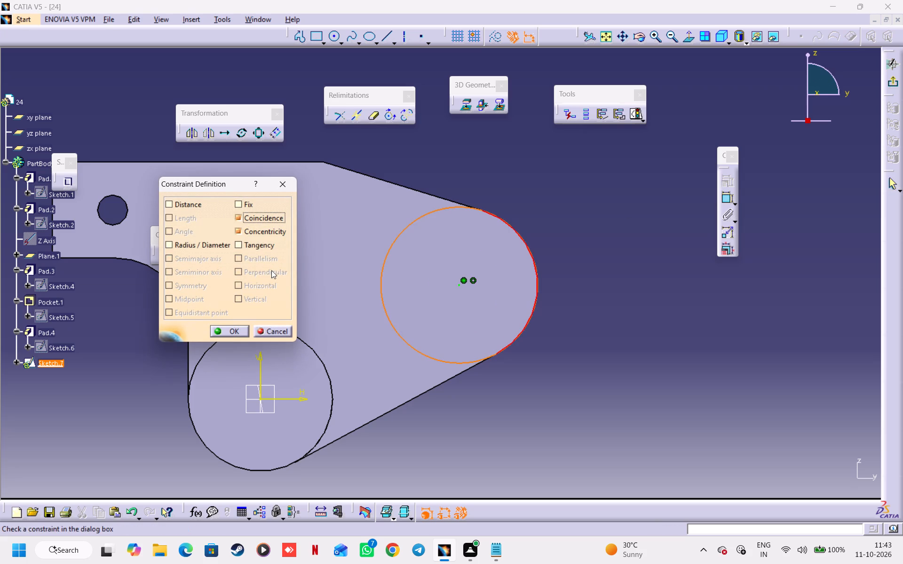
left_click(224, 331)
middle_click_drag(612, 210, 604, 265, "ctrl")
left_click(890, 86)
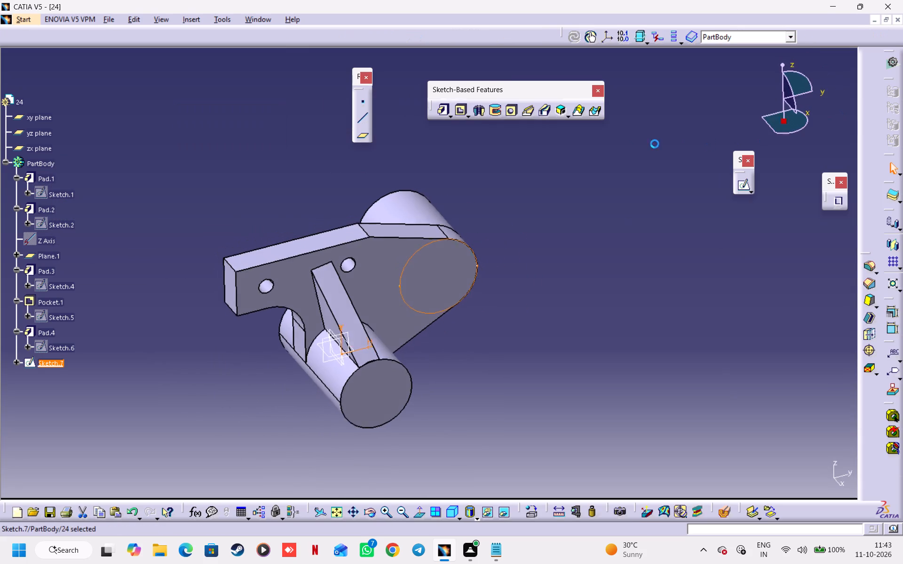
Start a pocket from the rounded-end circle sketch on the rib side of the plate.
left_click(459, 110)
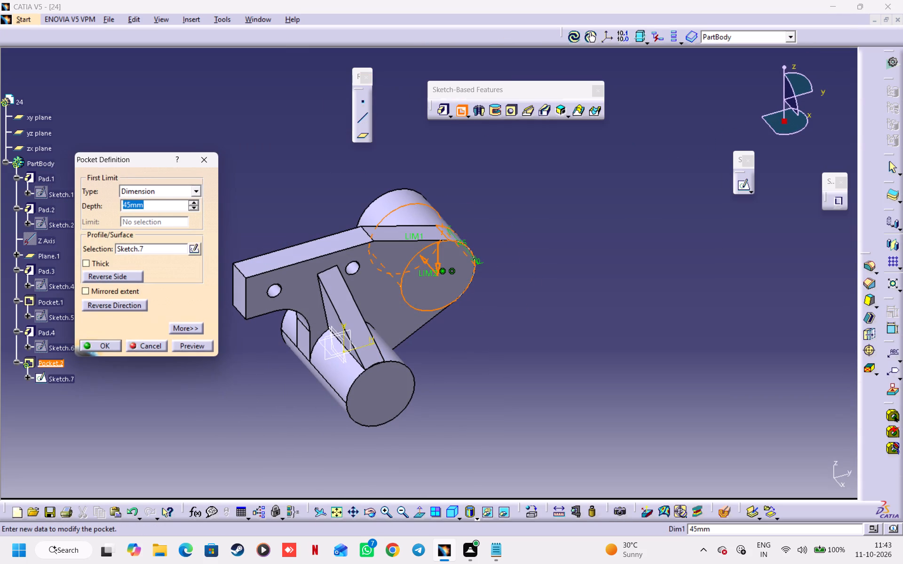
left_click_drag(781, 135, 810, 116)
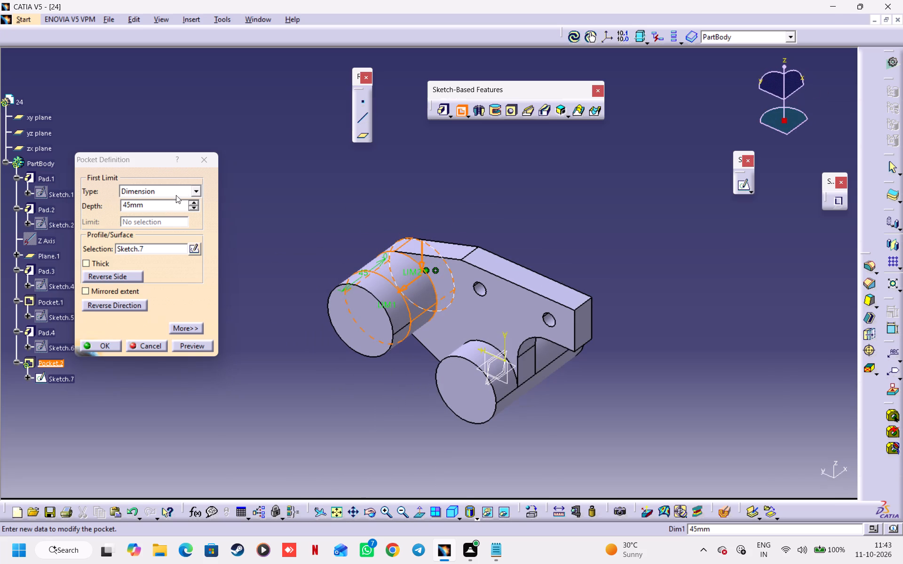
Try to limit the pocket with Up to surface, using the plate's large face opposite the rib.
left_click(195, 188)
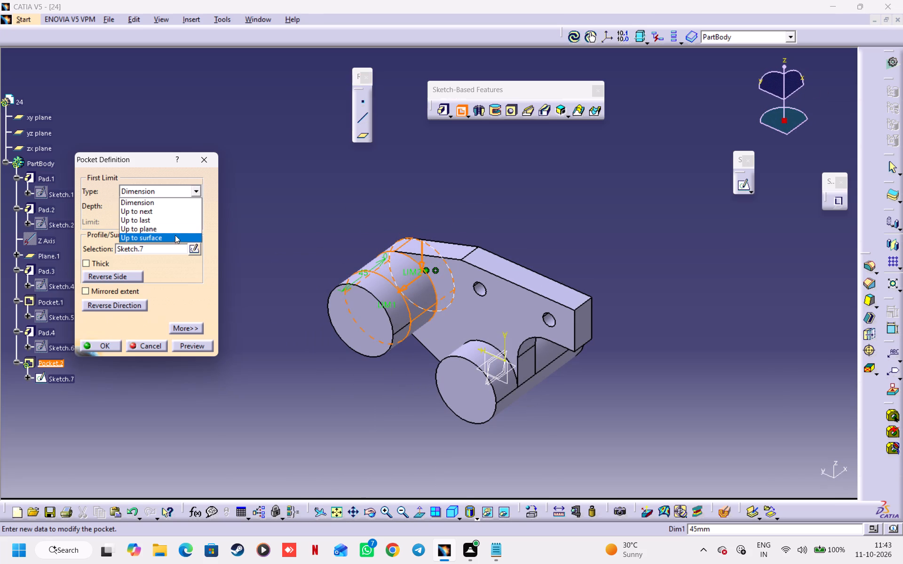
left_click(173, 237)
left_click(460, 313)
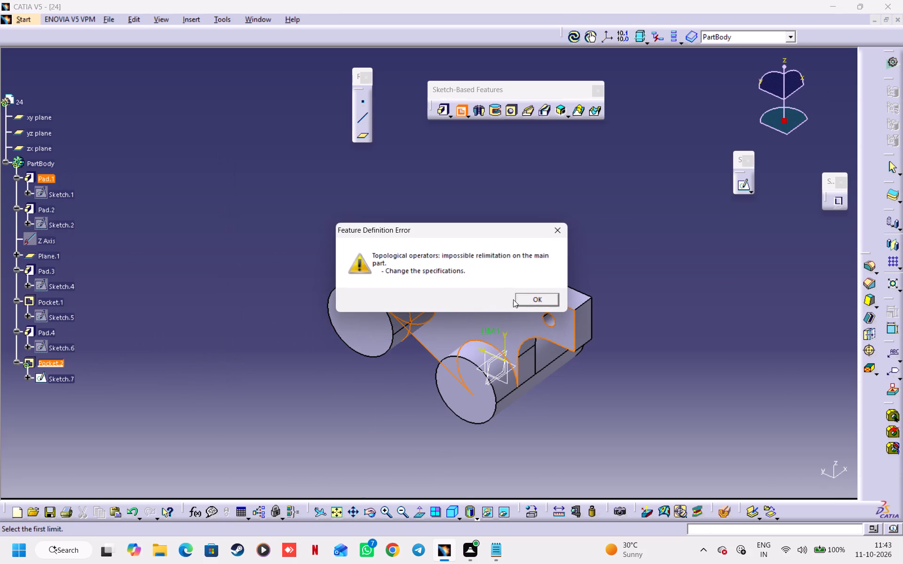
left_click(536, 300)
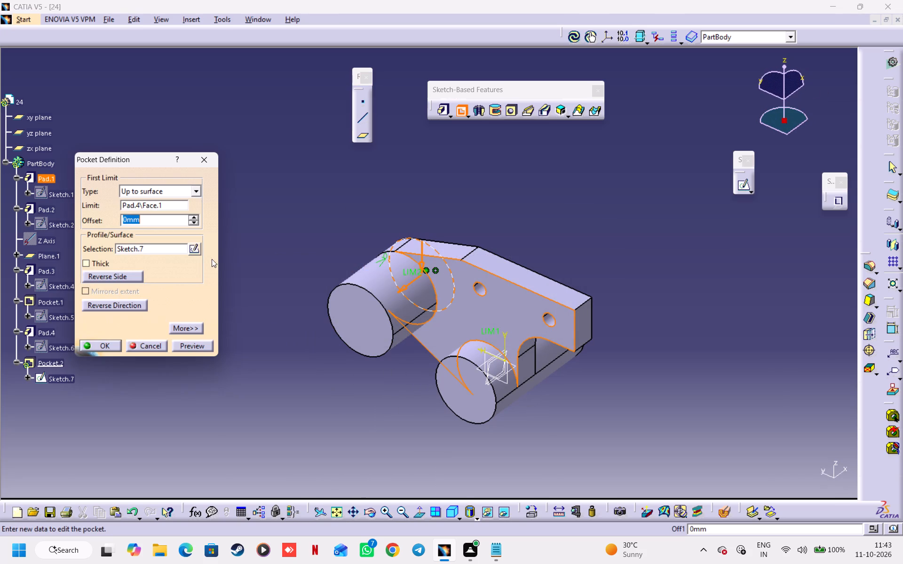
Limit the rounded-end pocket by Dimension with a depth of 18 mm and preview the cut.
left_click(195, 193)
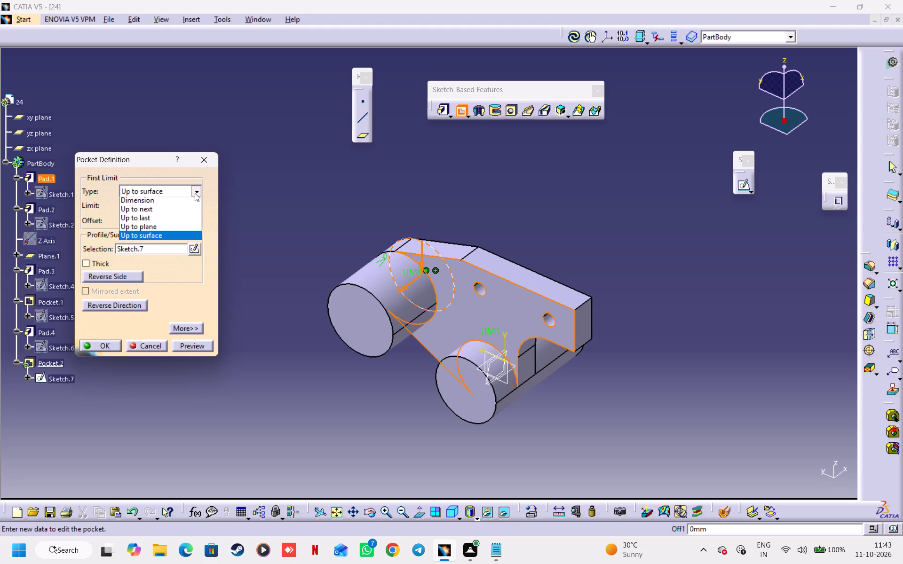
left_click(148, 202)
left_click_drag(162, 204, 85, 205)
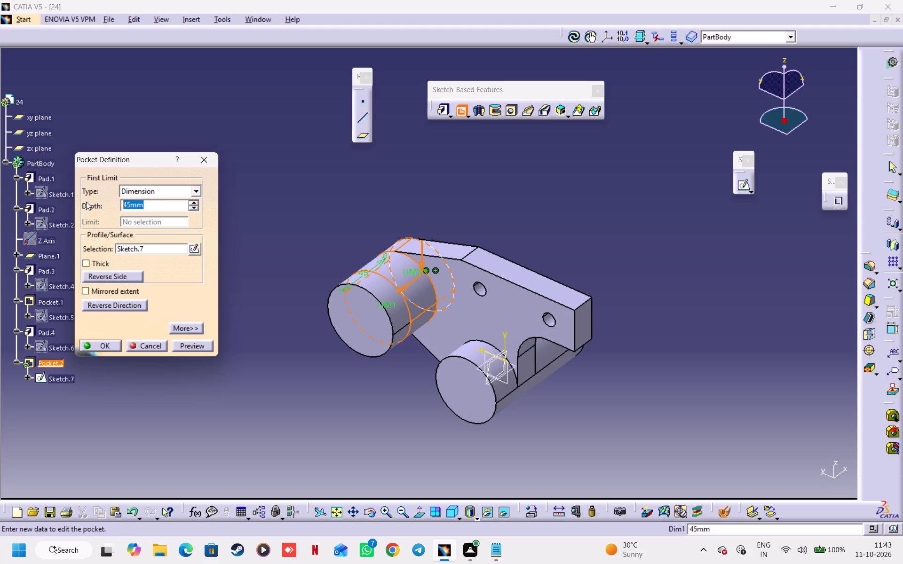
type("18")
left_click(284, 196)
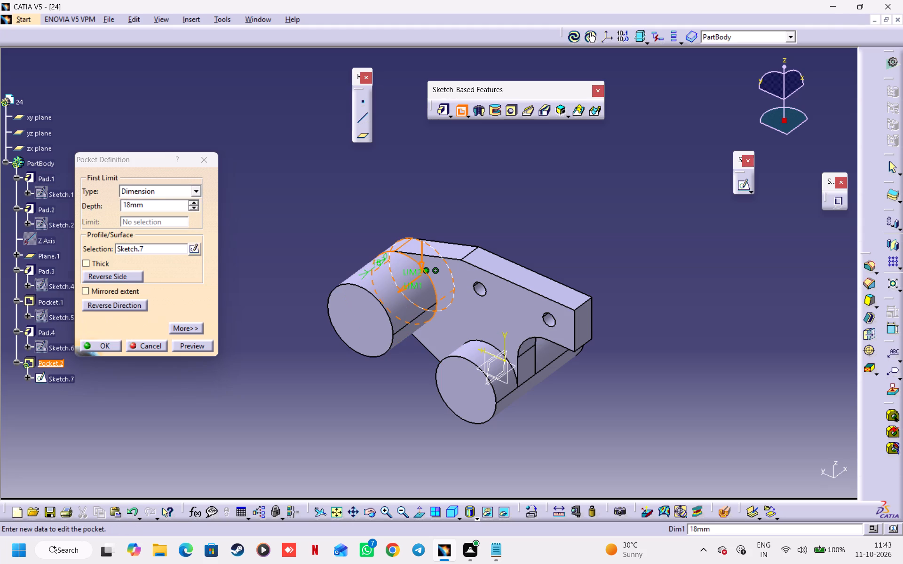
left_click_drag(771, 110, 750, 135)
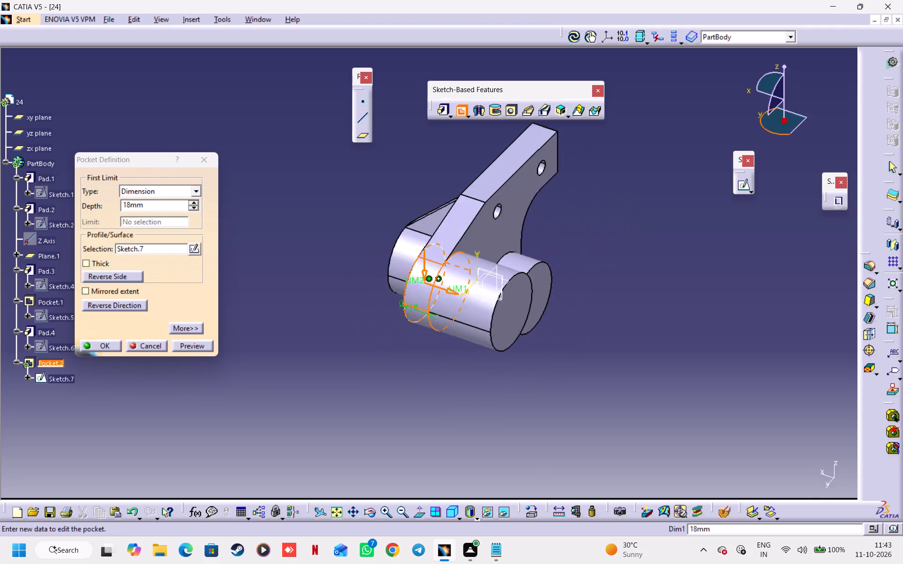
left_click_drag(750, 135, 753, 155)
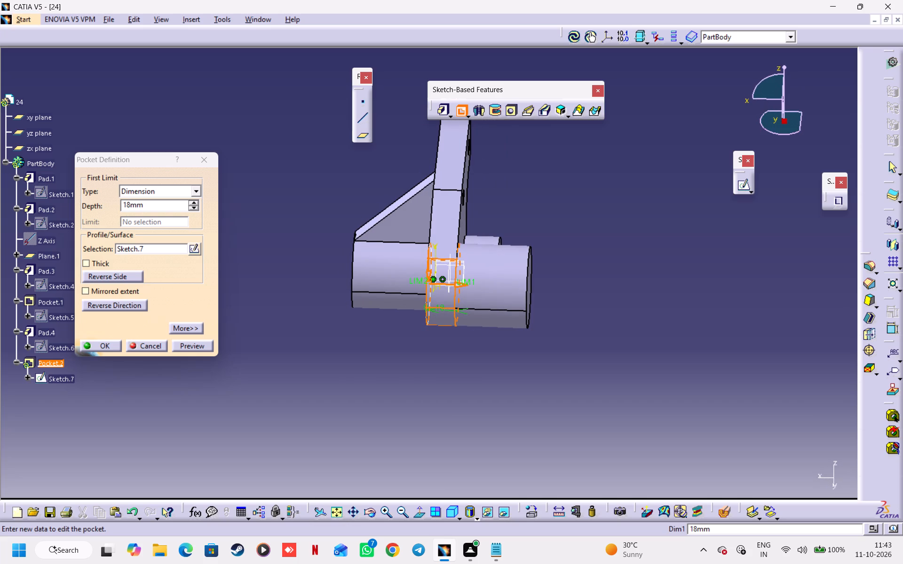
left_click(194, 342)
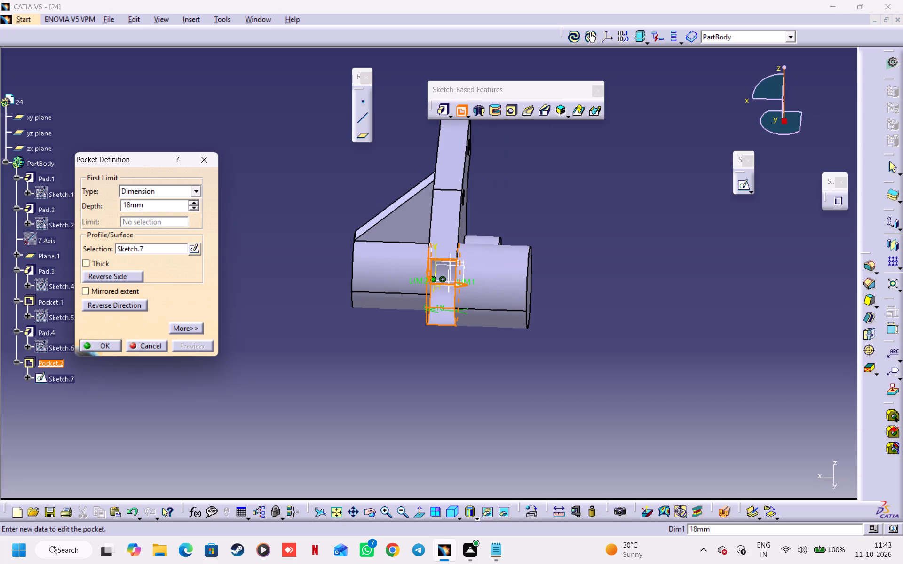
left_click_drag(758, 120, 772, 129)
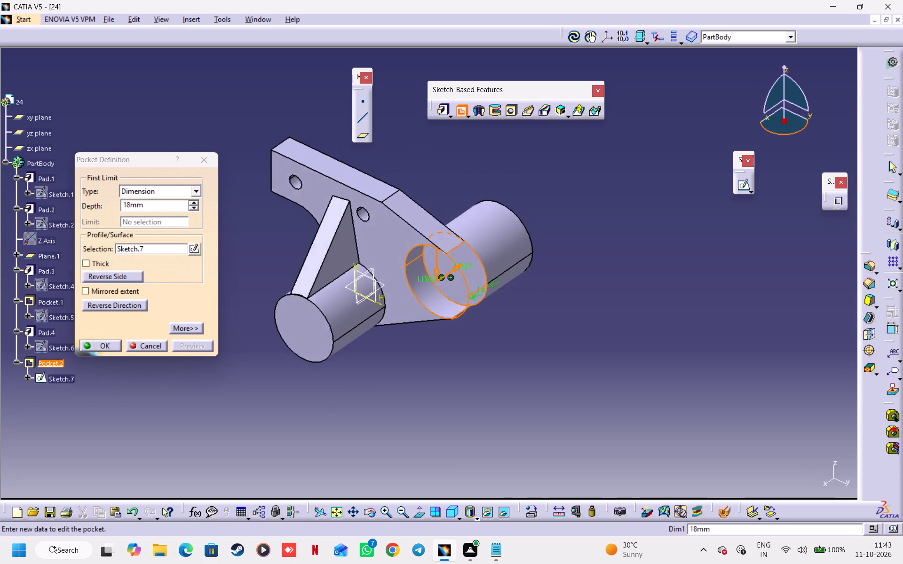
left_click_drag(772, 129, 776, 130)
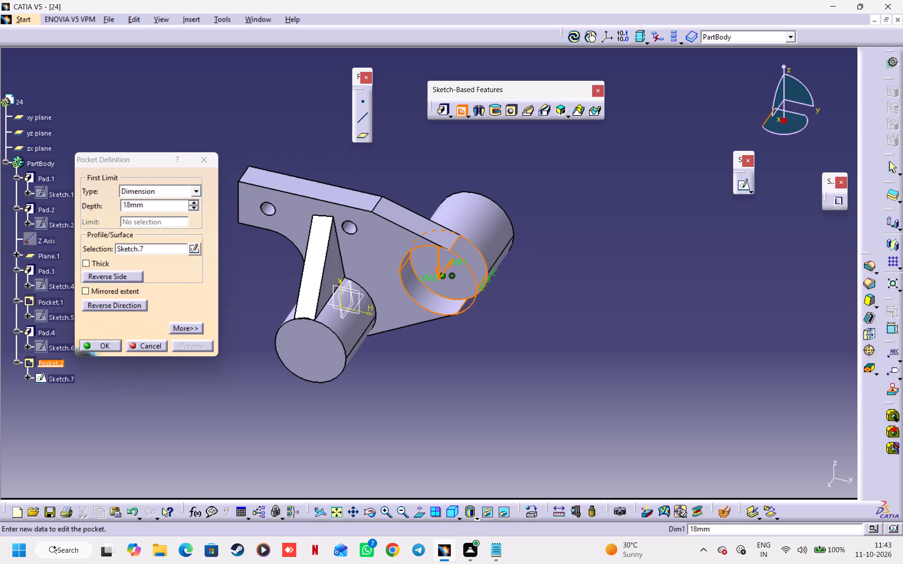
Set the pocket's depth to 9 mm and create the circular pocket in the plate's rounded end.
left_click_drag(163, 206, 60, 206)
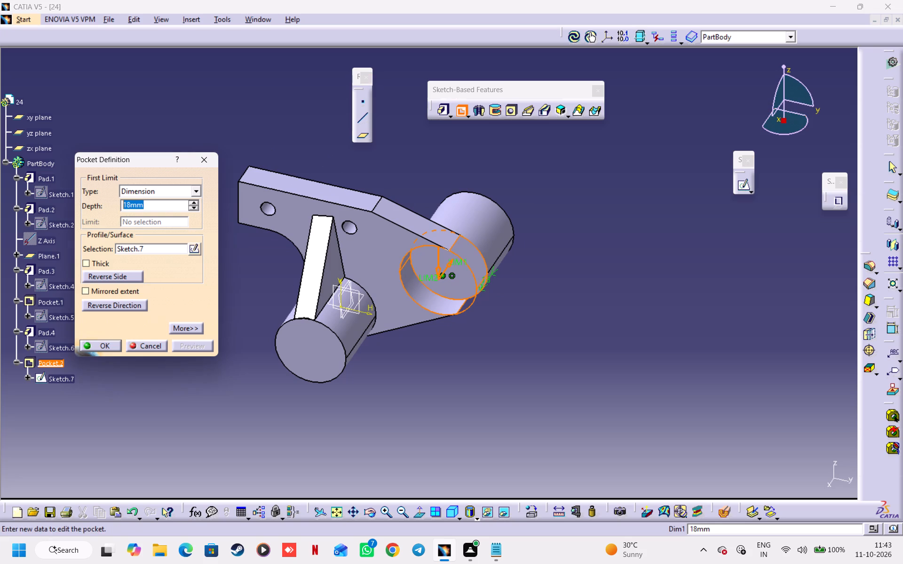
key("9")
left_click(309, 143)
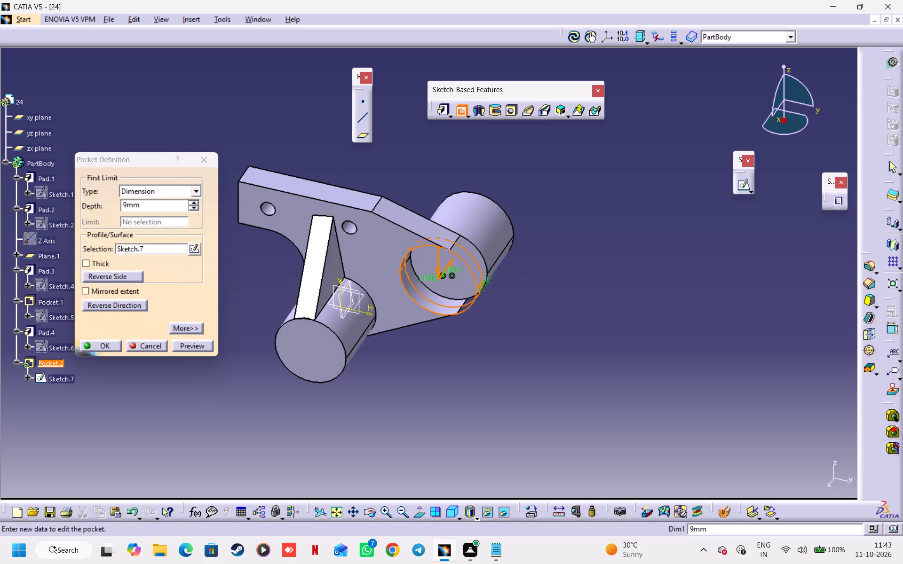
left_click(451, 510)
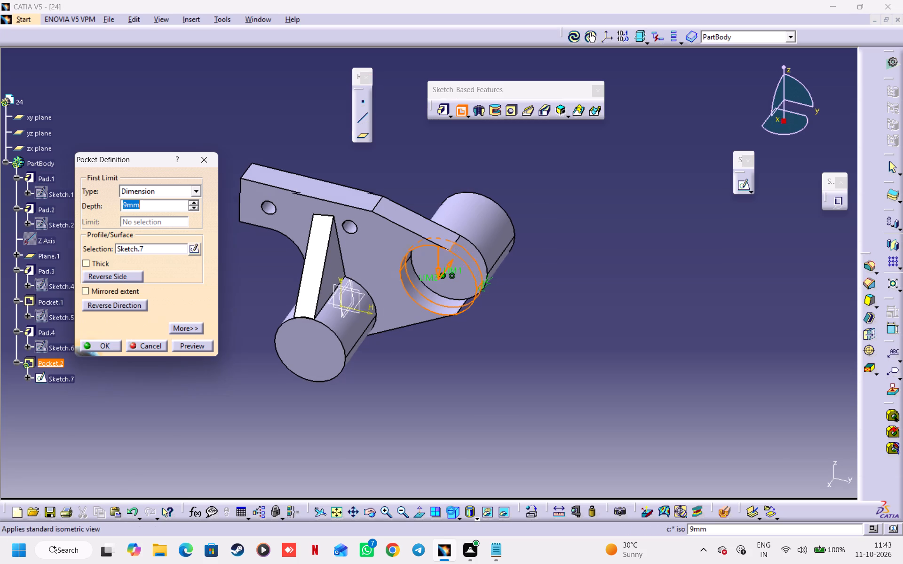
left_click(196, 345)
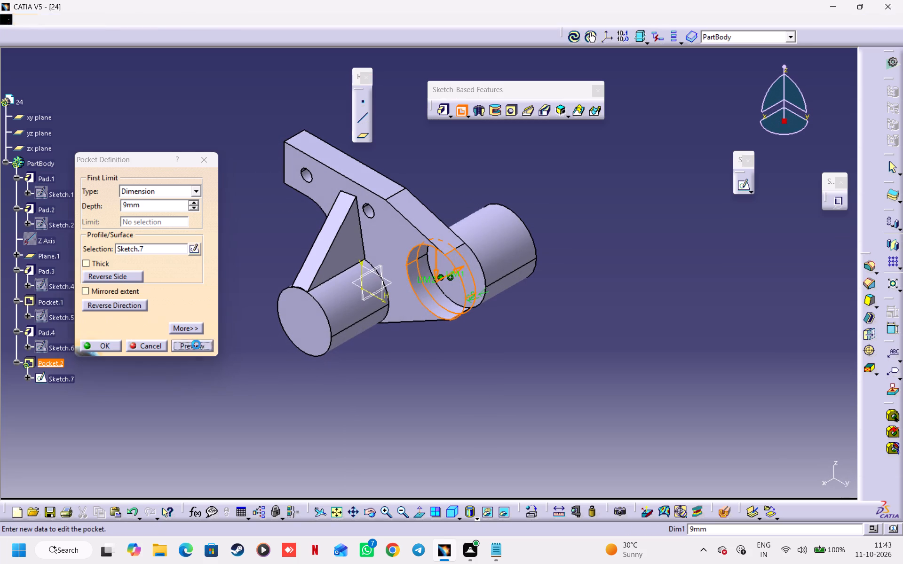
left_click(363, 381)
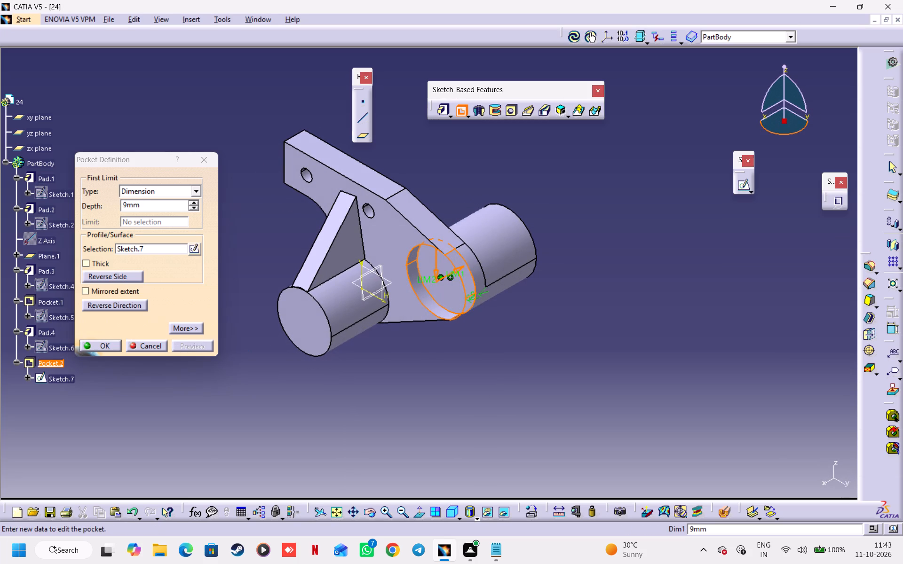
left_click_drag(771, 133, 811, 136)
middle_click_drag(618, 267, 681, 243)
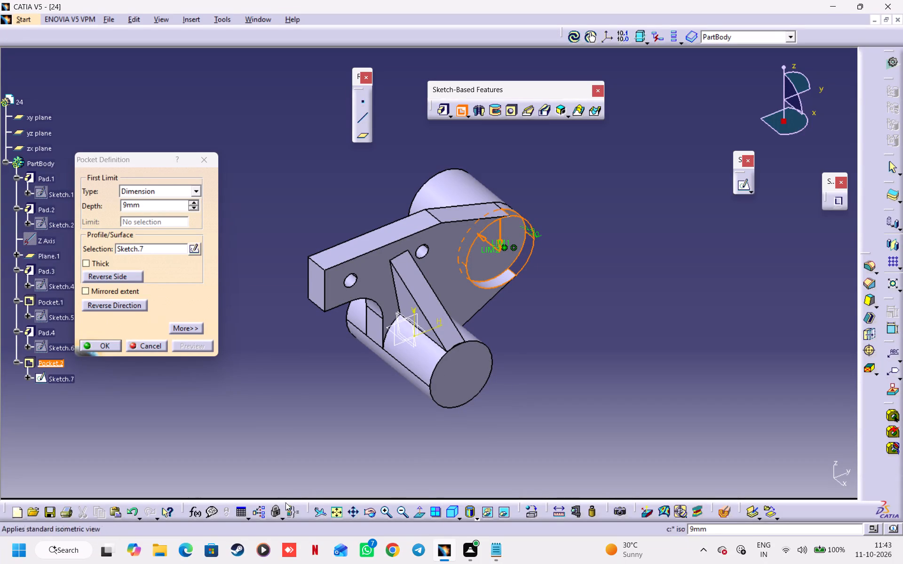
left_click(107, 344)
left_click(309, 362)
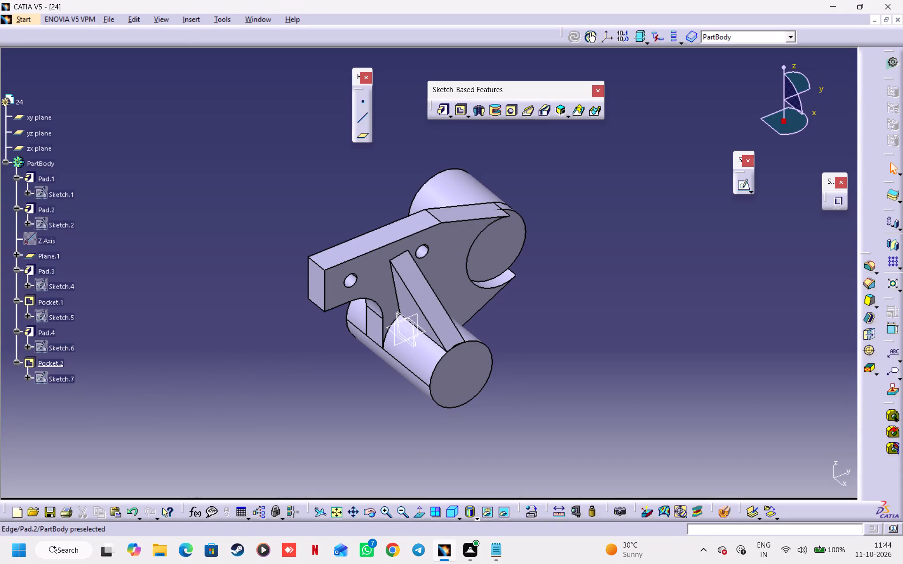
Start a sketch on the plate's large face opposite the rib and draw a rectangle about 90 mm wide around the two small holes.
left_click_drag(799, 129, 767, 148)
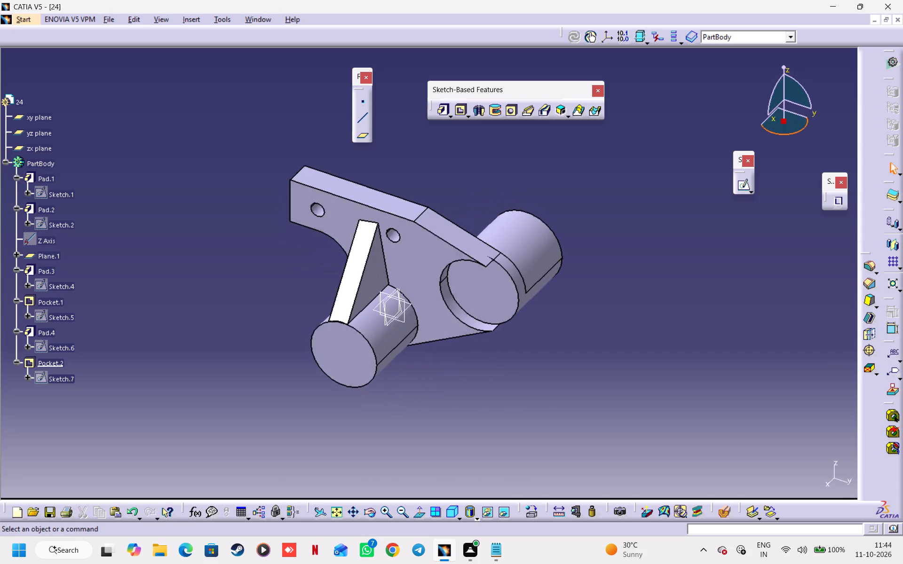
left_click_drag(767, 148, 758, 148)
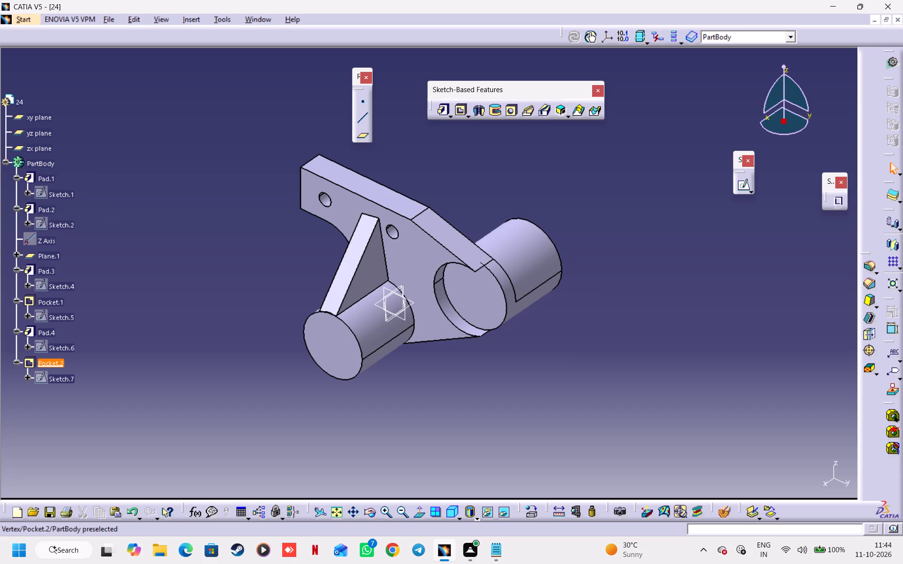
left_click_drag(805, 125, 776, 148)
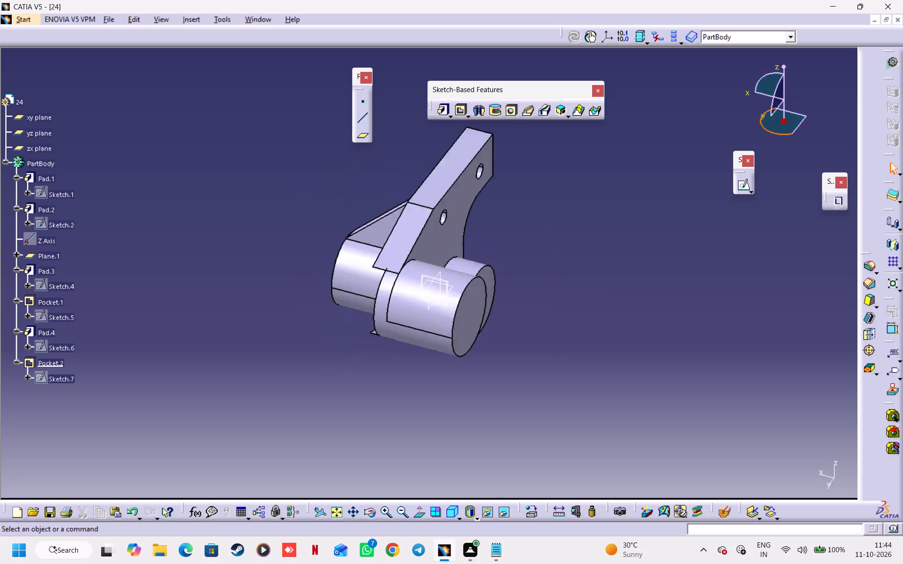
left_click_drag(776, 148, 747, 132)
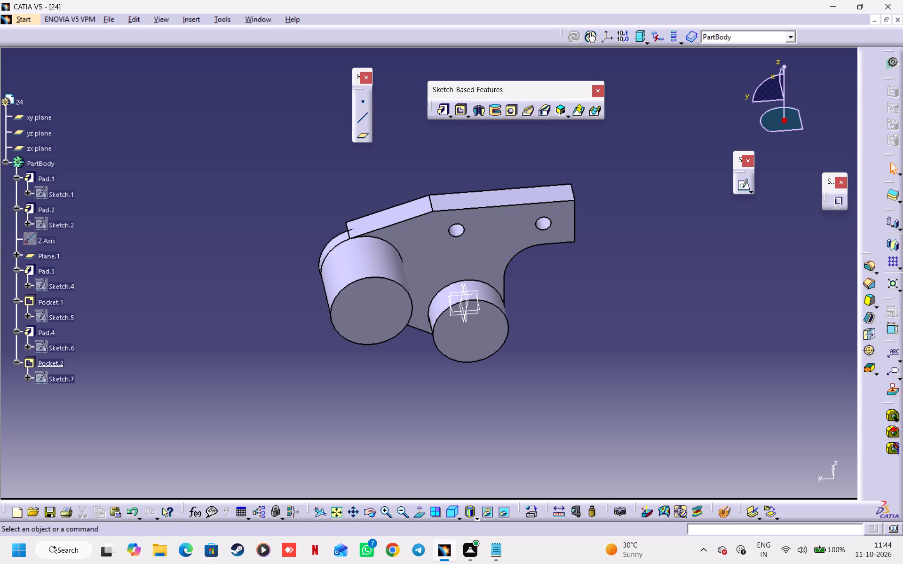
left_click(450, 517)
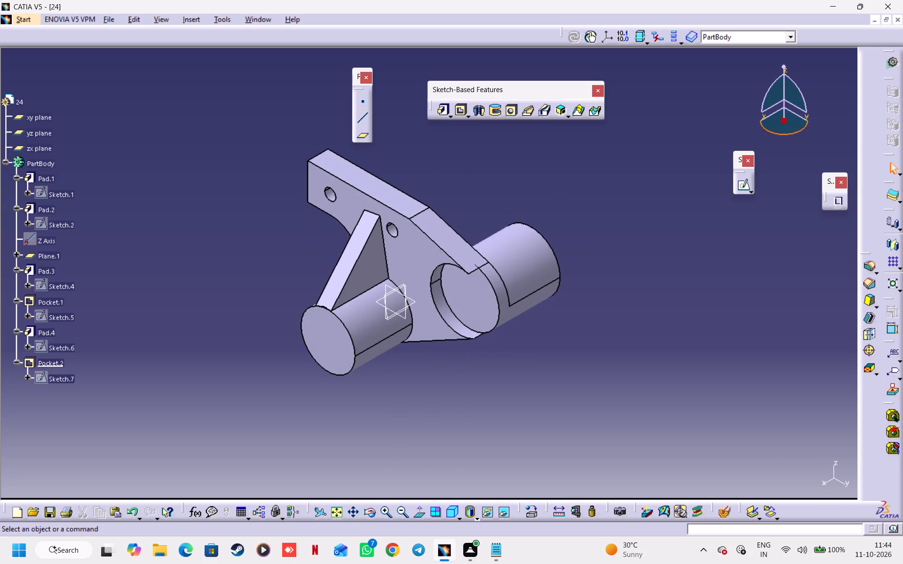
left_click_drag(772, 135, 821, 132)
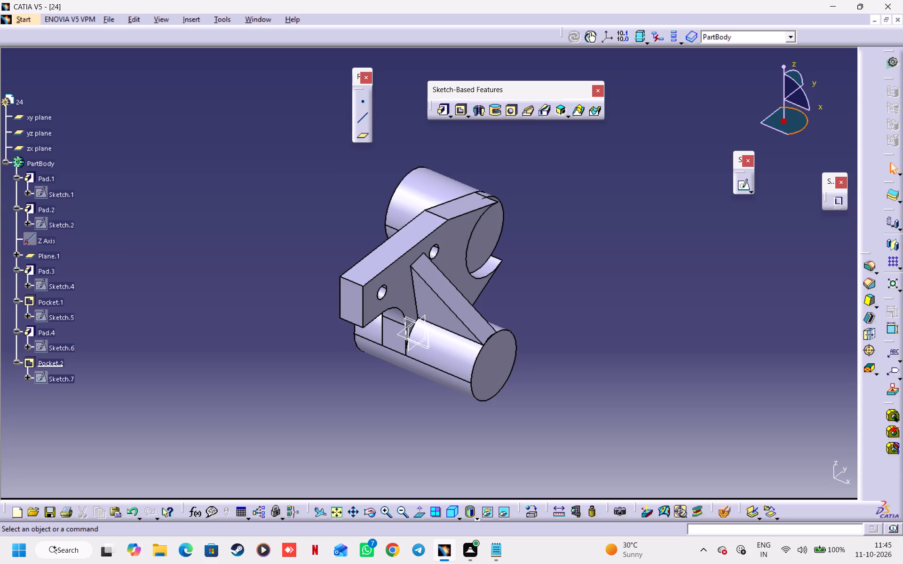
left_click_drag(802, 128, 819, 106)
left_click(474, 259)
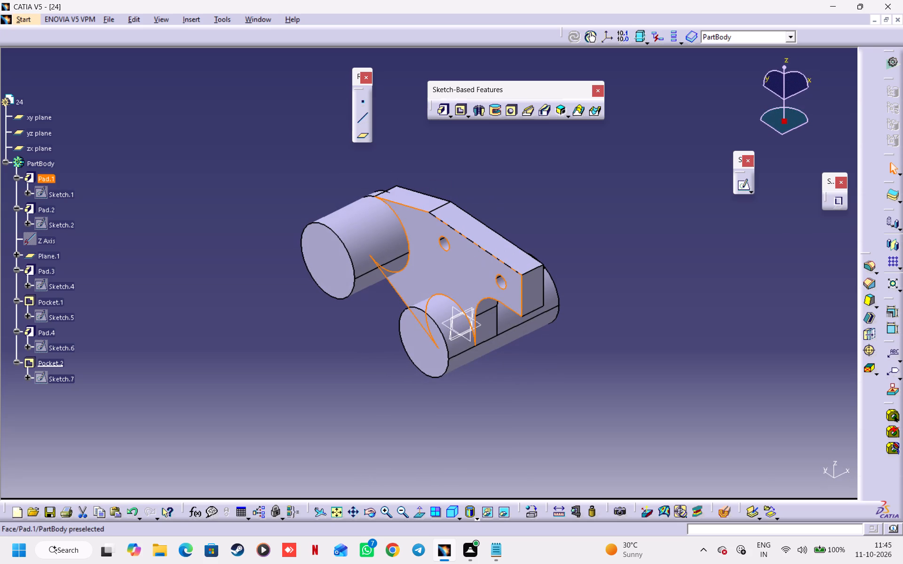
left_click(747, 187)
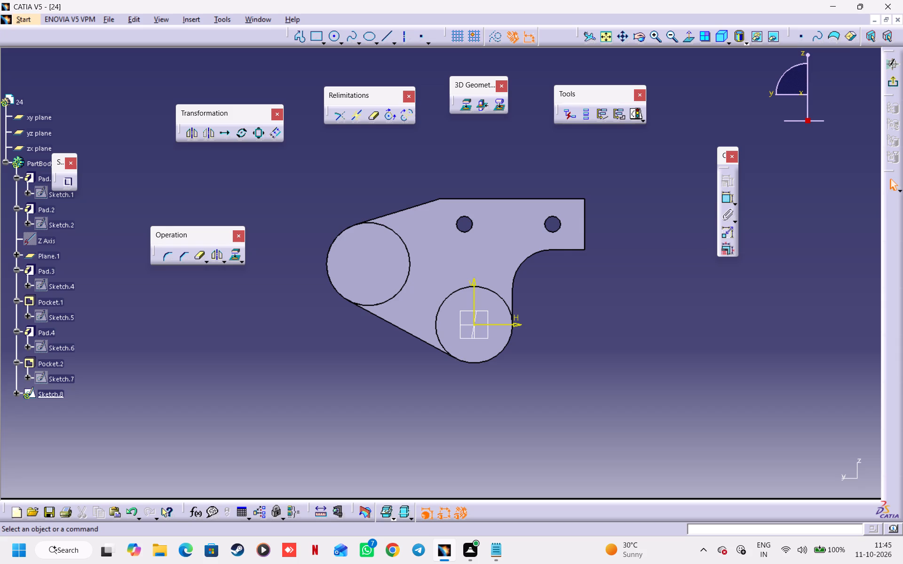
left_click(317, 36)
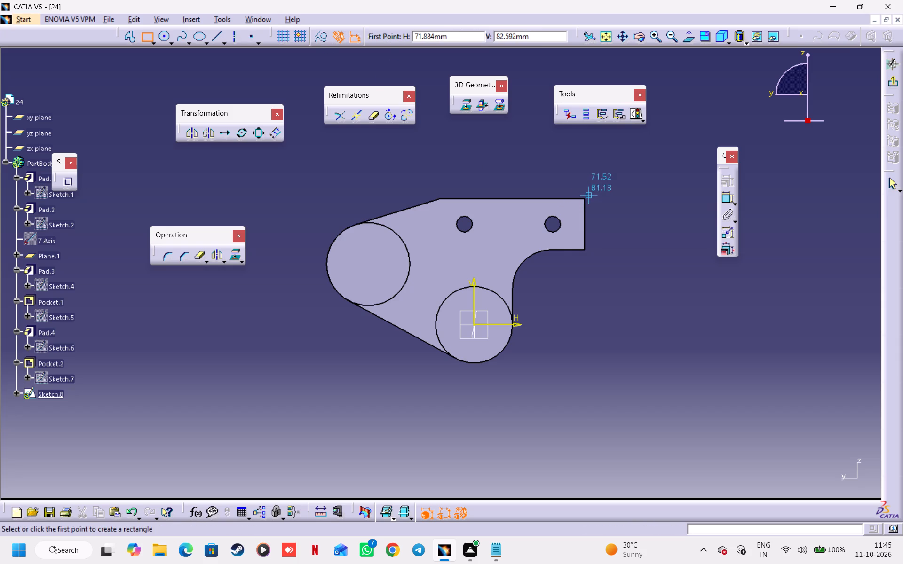
left_click(589, 194)
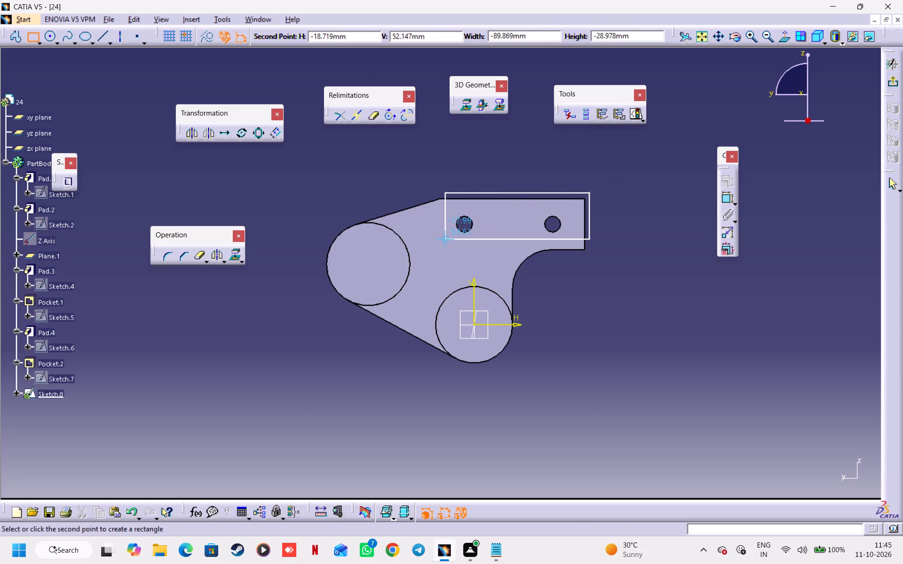
left_click(442, 245)
middle_click_drag(587, 283, 589, 232, "ctrl")
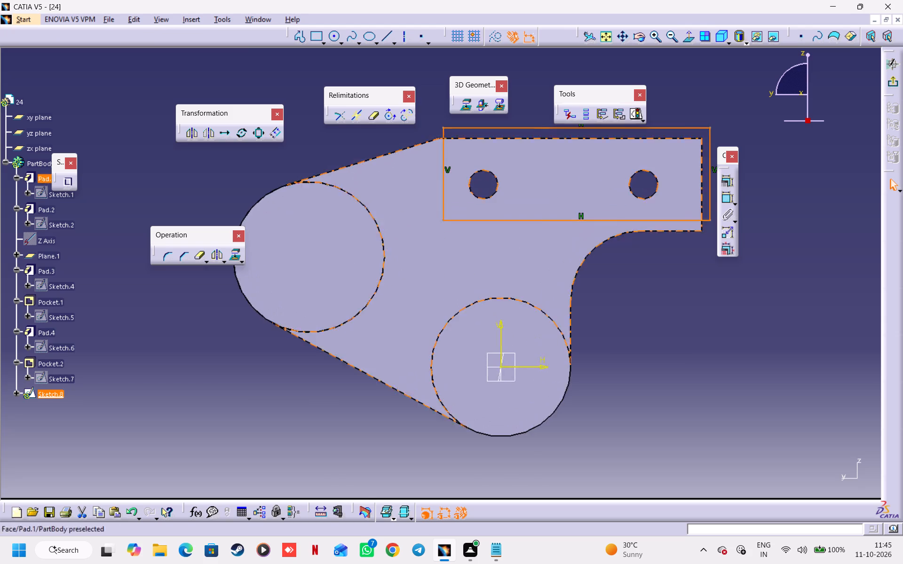
middle_click_drag(581, 205, 520, 306)
Make the rectangle's upper and lower outer corners coincident with the matching corners at the end of the plate's arm.
left_click(663, 224)
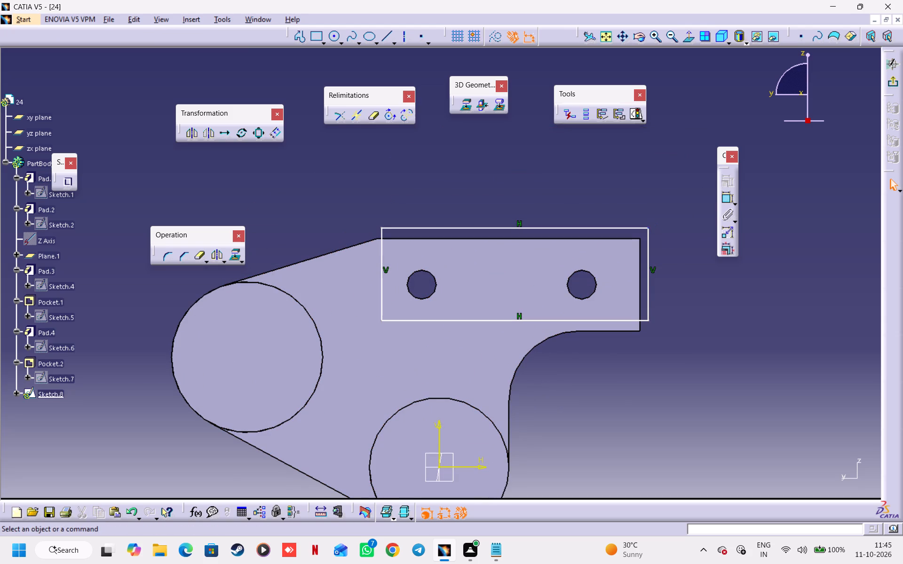
left_click(649, 229)
left_click(641, 240, "ctrl")
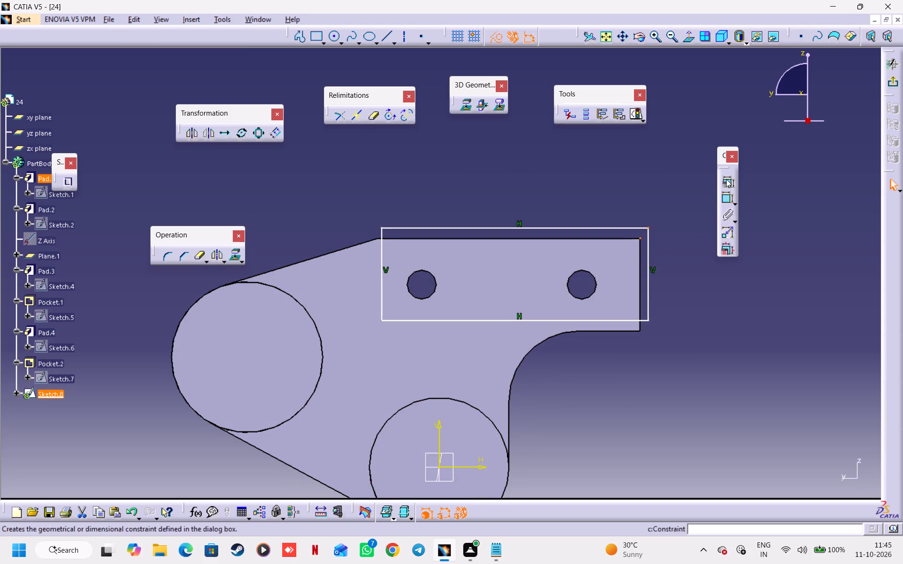
left_click(726, 179)
left_click(269, 217)
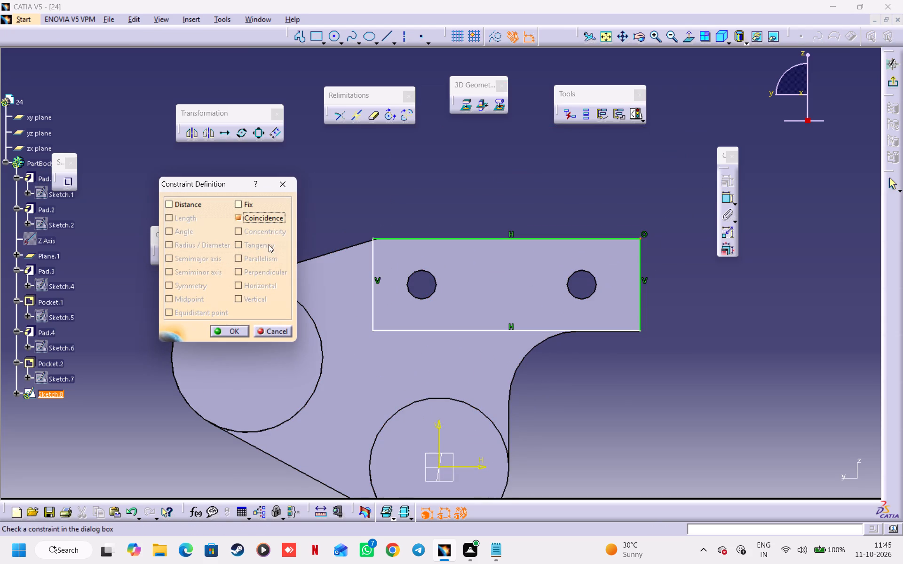
left_click(226, 331)
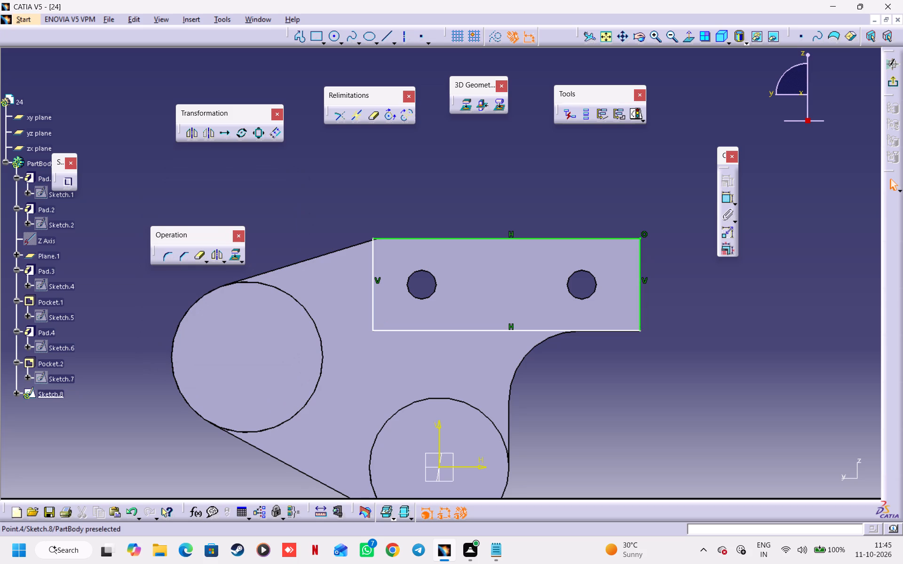
left_click_drag(636, 332, 638, 315)
left_click(642, 313)
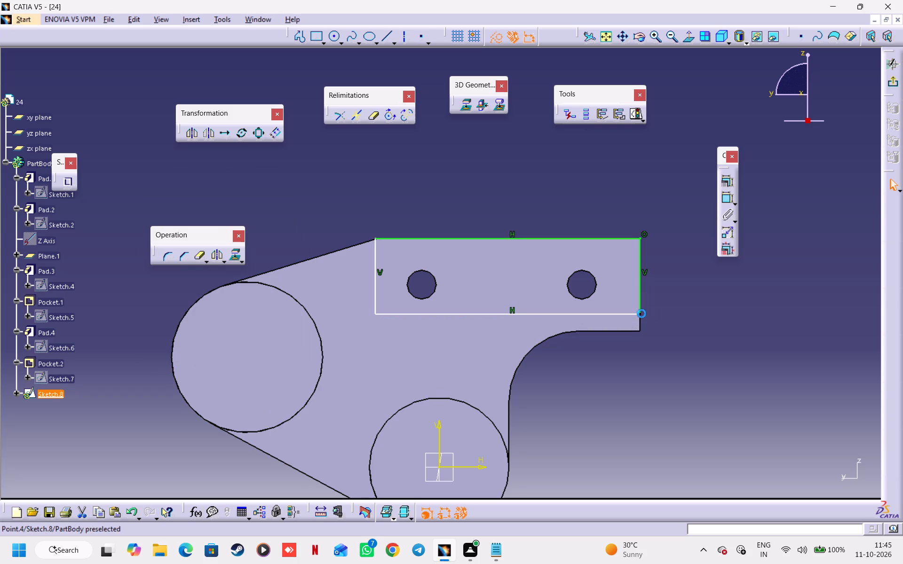
left_click(640, 333, "ctrl")
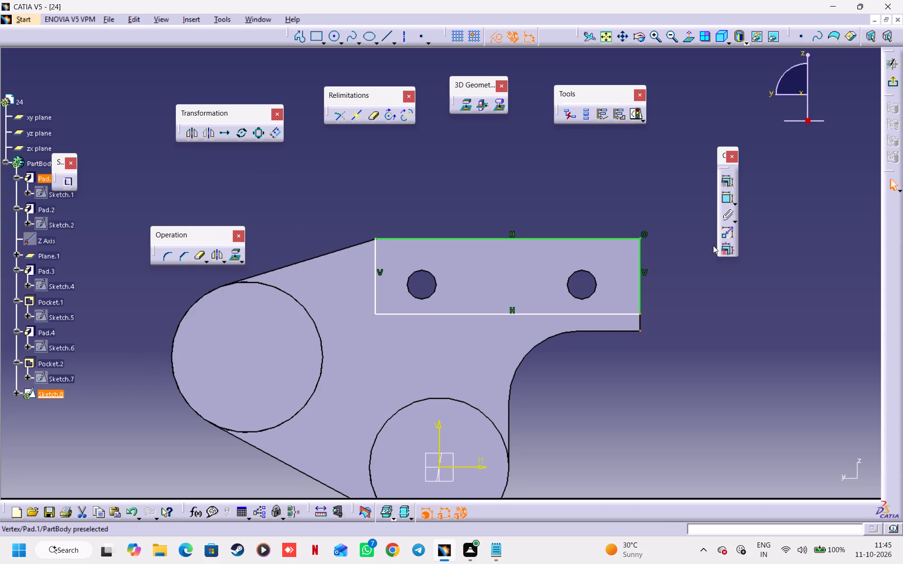
left_click(728, 181)
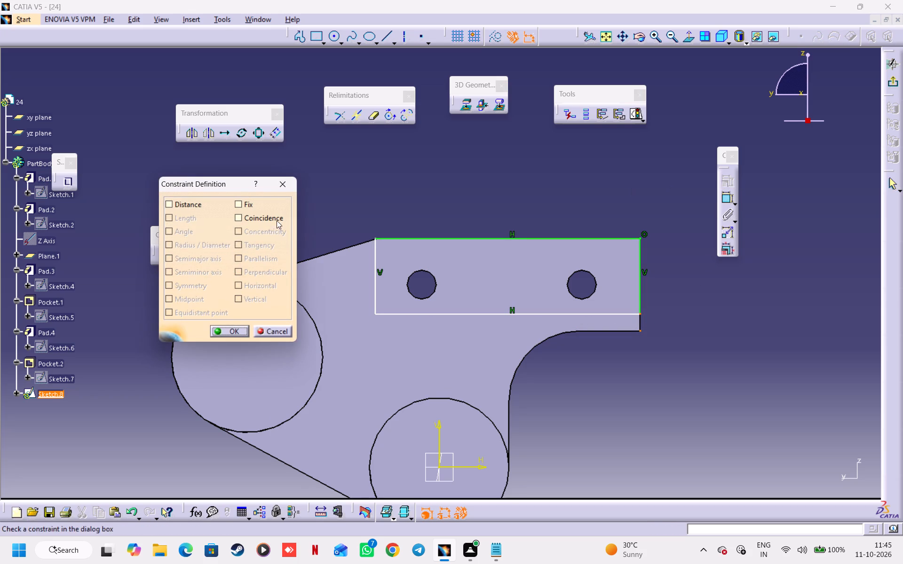
left_click(260, 218)
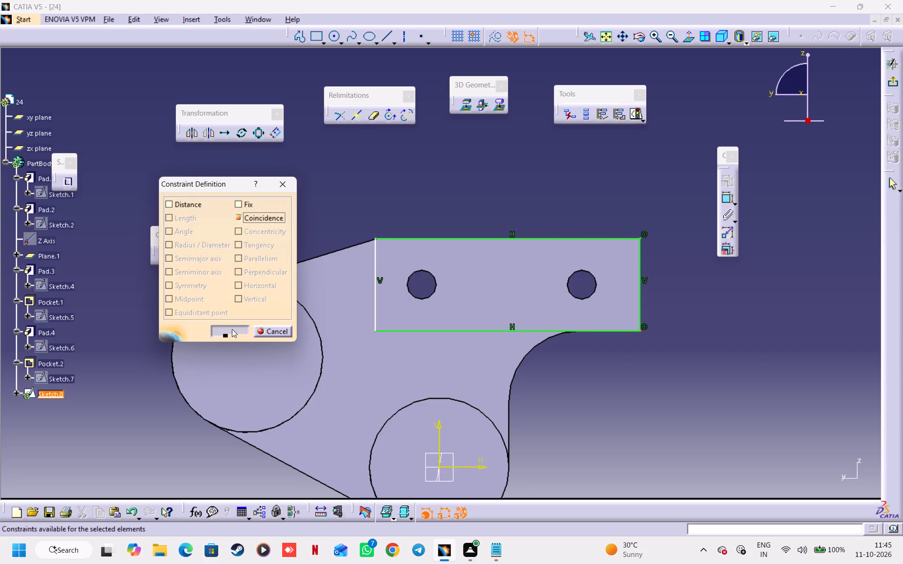
left_click(232, 329)
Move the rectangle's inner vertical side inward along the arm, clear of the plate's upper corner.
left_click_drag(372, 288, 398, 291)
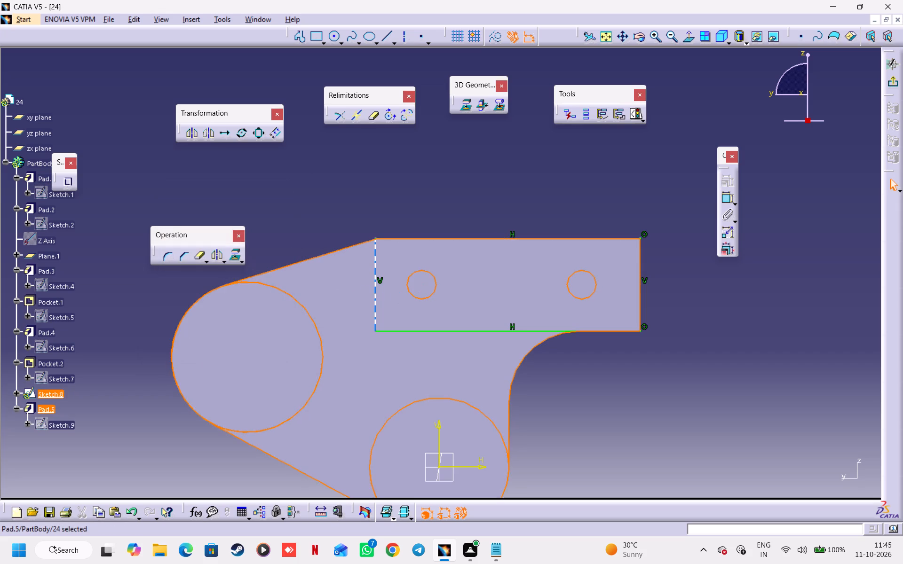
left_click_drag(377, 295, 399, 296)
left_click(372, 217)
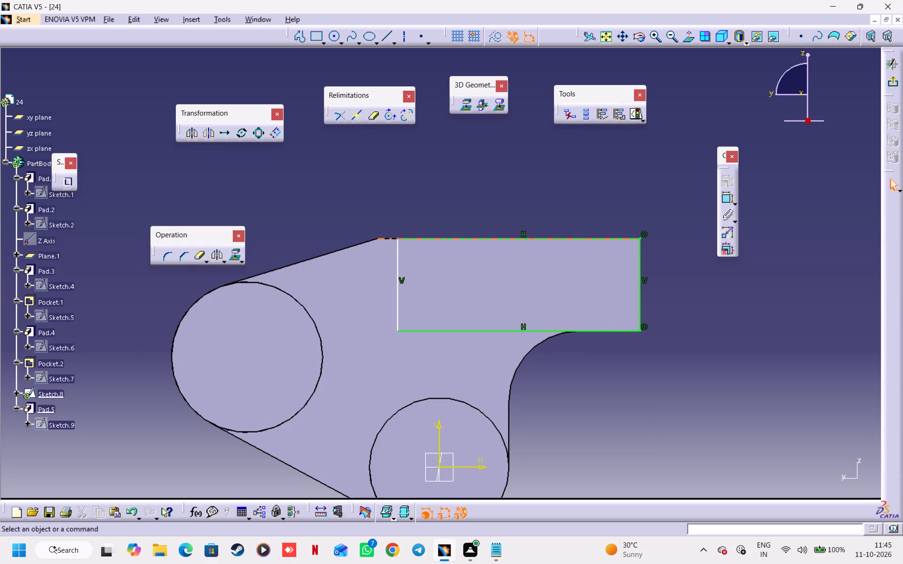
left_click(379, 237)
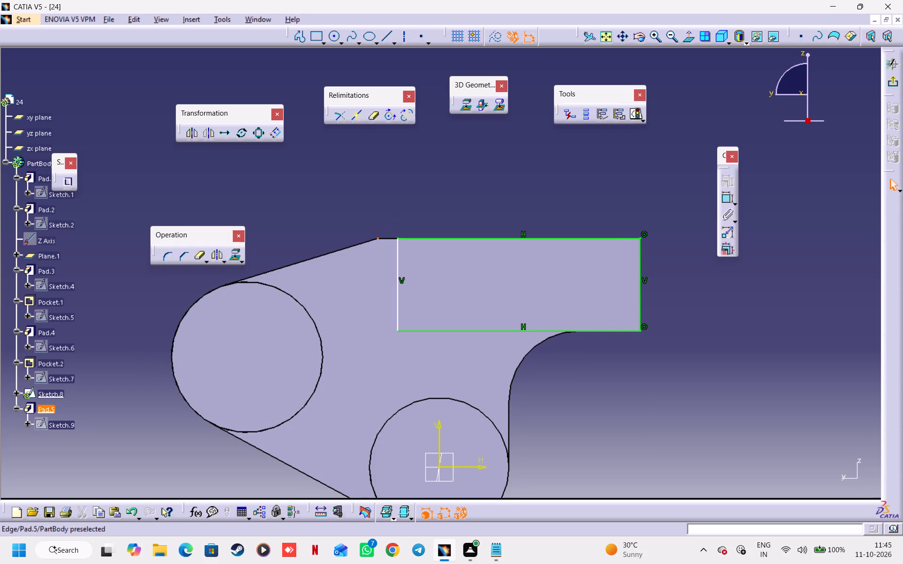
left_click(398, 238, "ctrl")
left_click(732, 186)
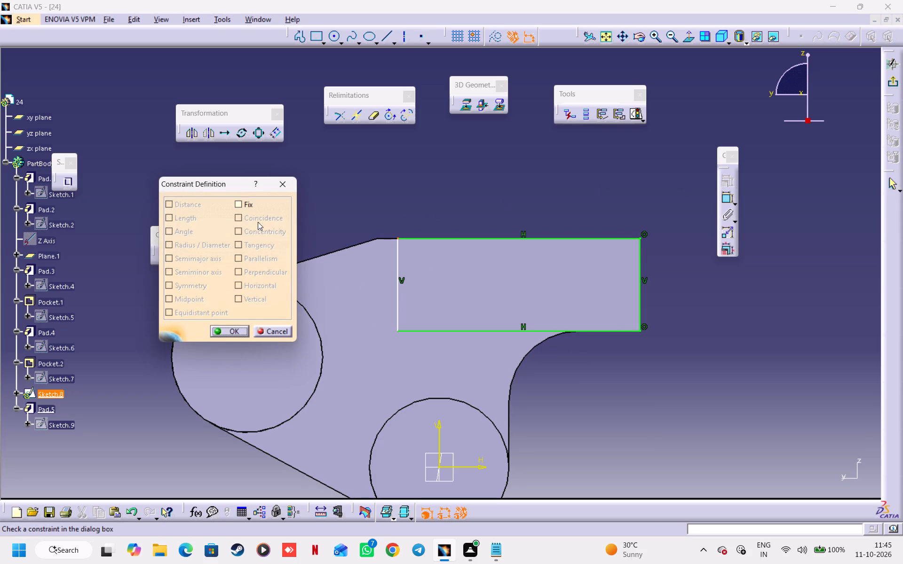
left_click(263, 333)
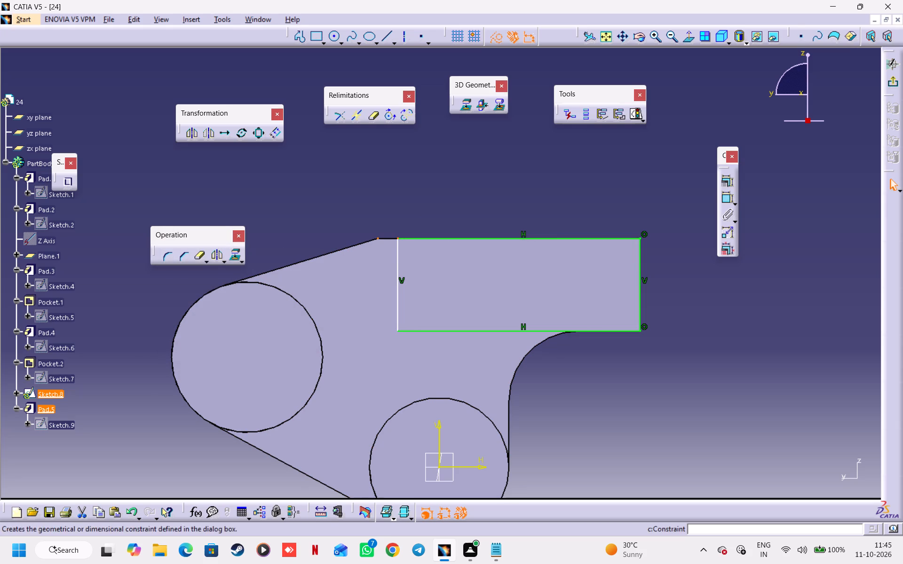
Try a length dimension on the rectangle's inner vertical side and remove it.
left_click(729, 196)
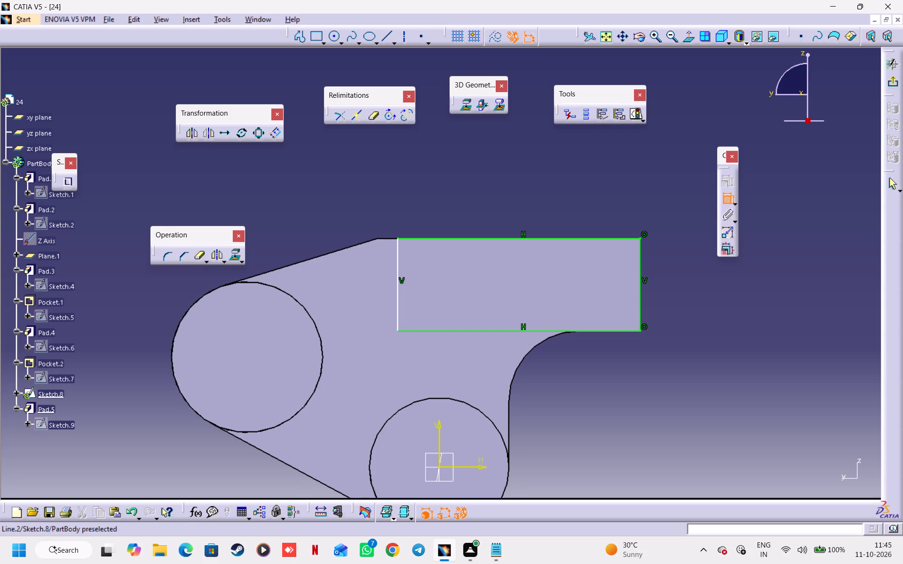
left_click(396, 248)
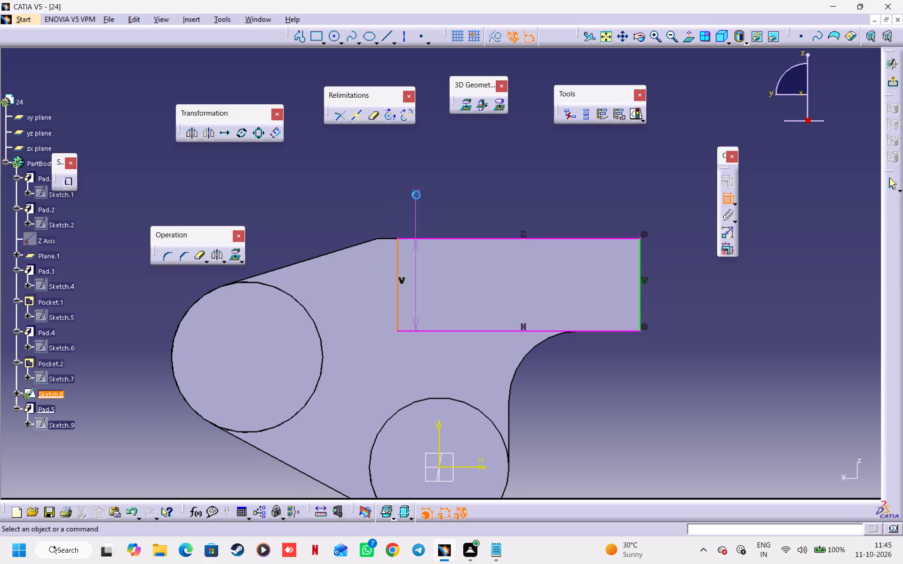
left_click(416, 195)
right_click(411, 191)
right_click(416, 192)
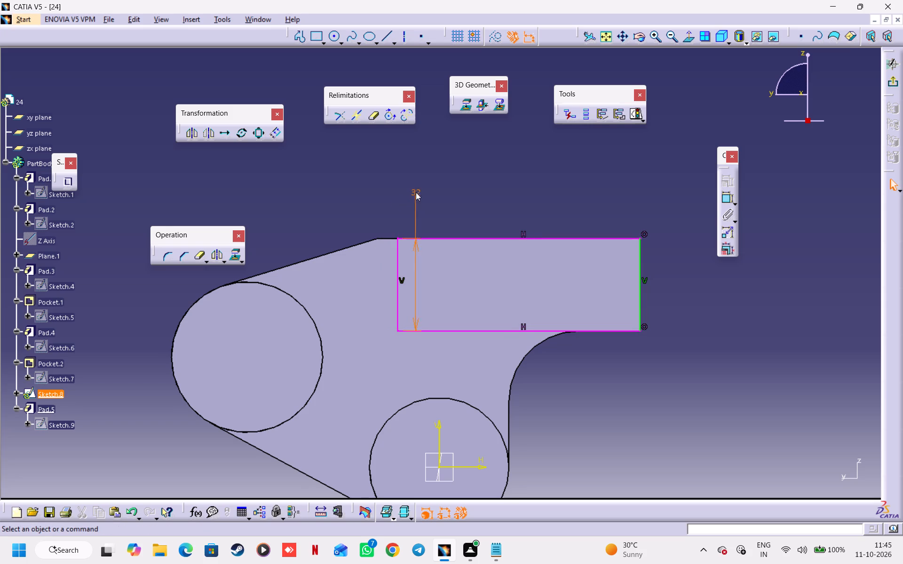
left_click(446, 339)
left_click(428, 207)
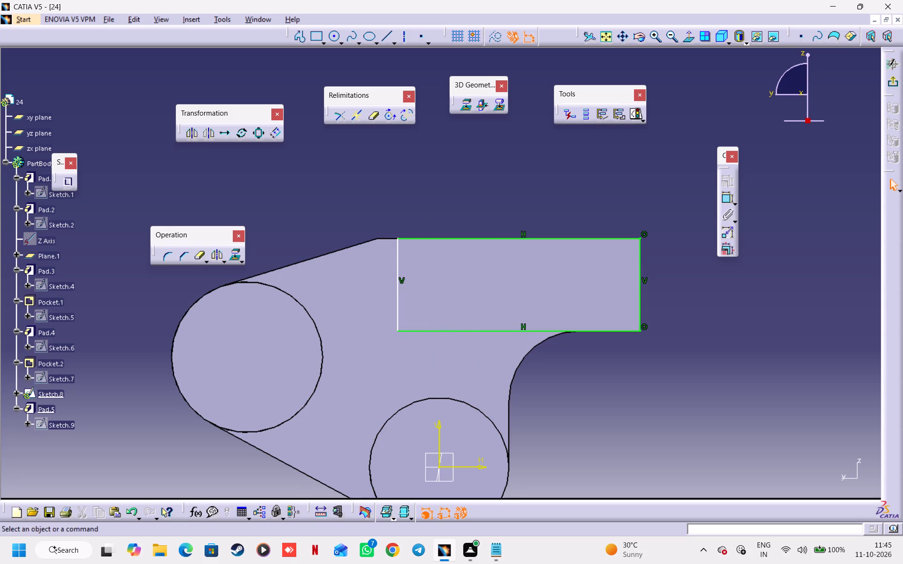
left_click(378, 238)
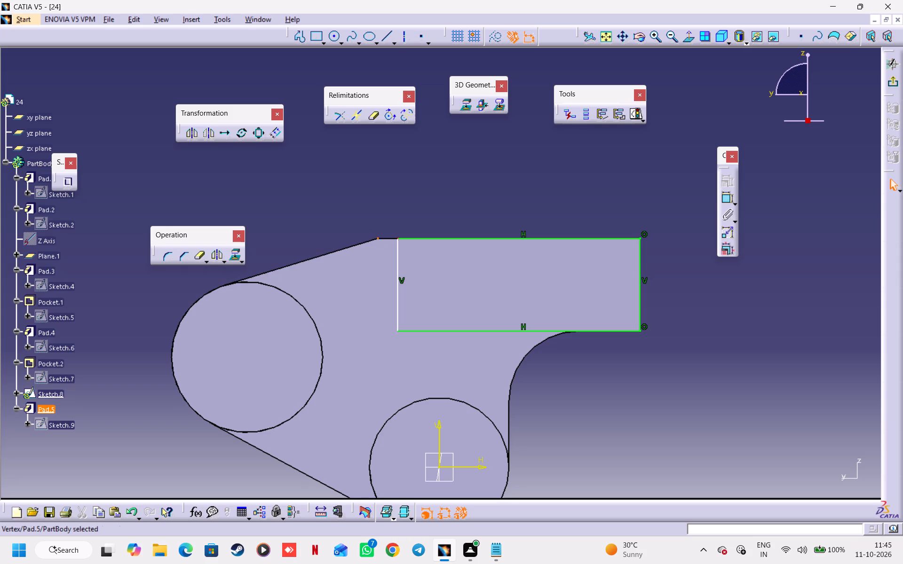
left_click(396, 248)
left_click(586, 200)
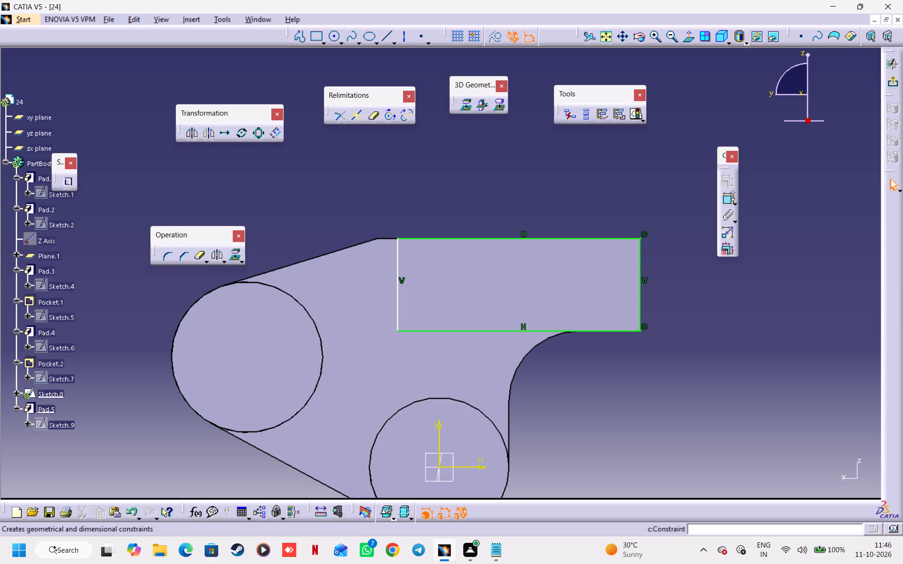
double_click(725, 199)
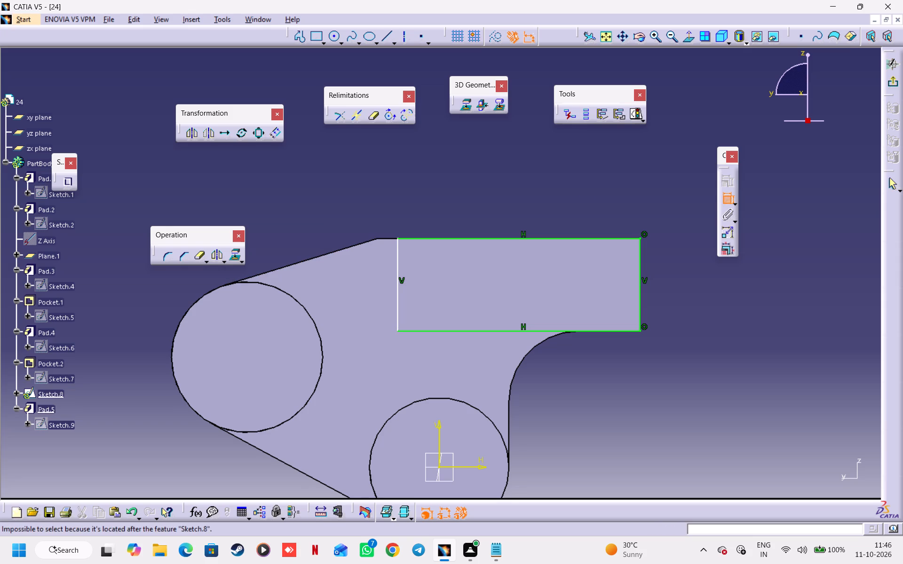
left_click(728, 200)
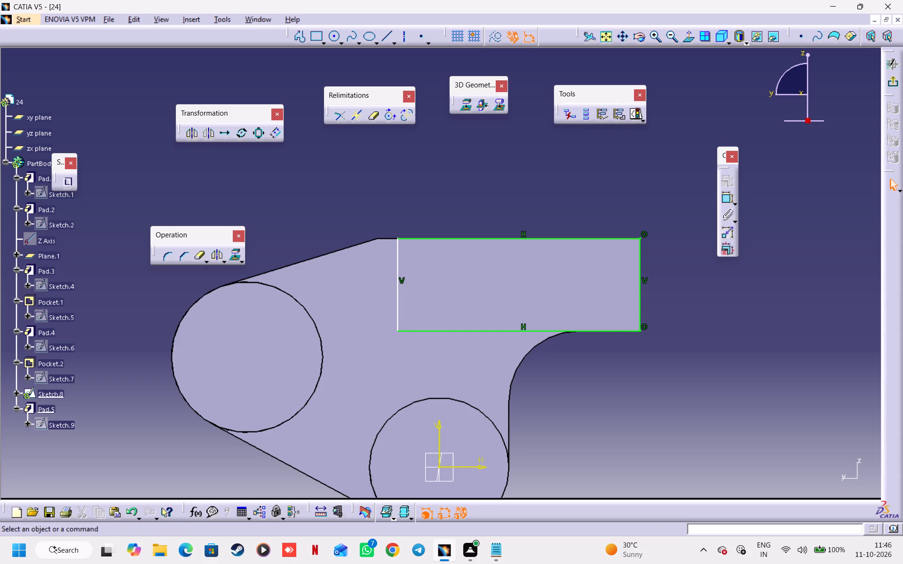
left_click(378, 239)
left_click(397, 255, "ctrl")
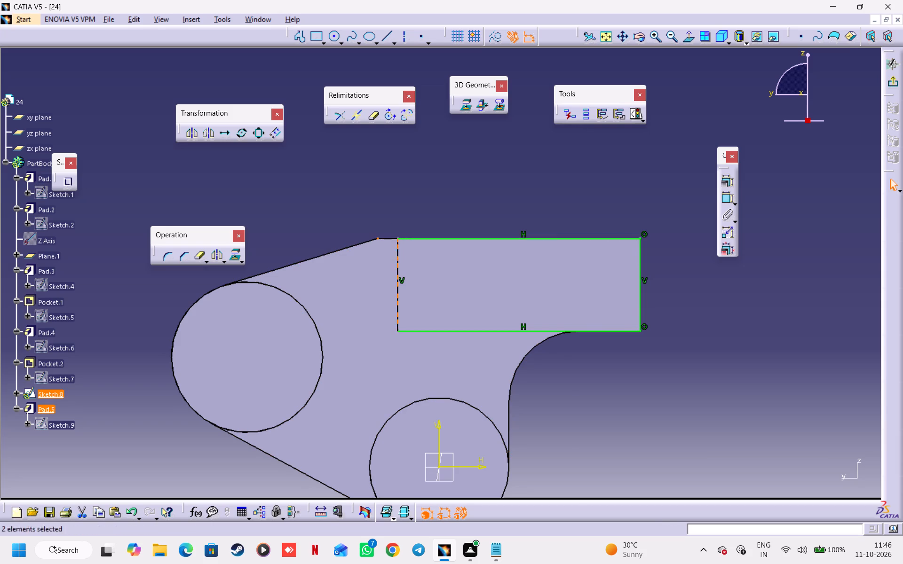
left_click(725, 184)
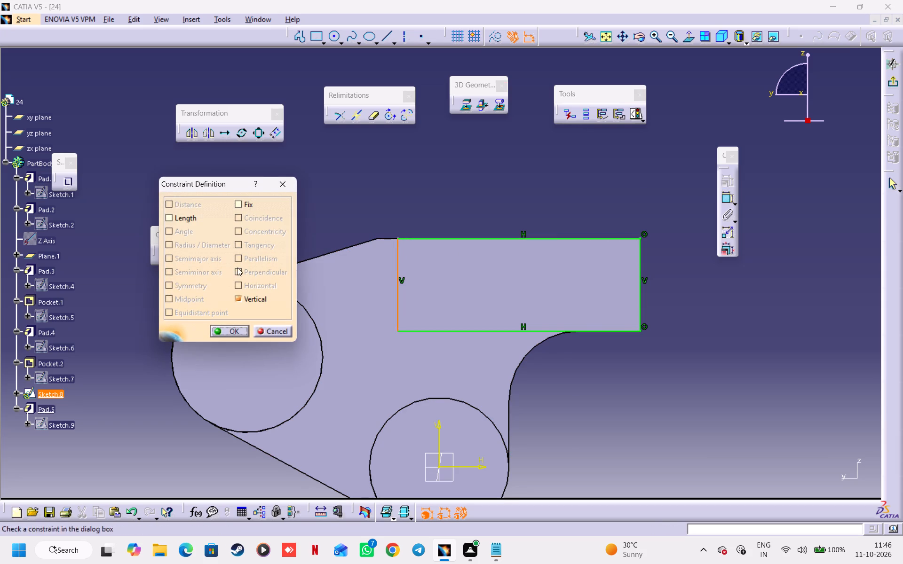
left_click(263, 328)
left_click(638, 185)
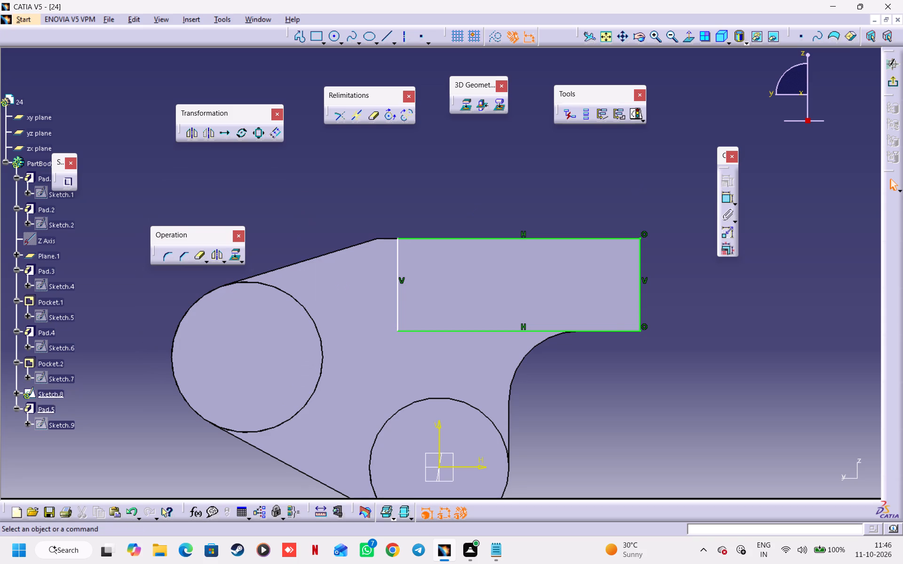
Dimension the rectangle's upper side at 90 mm and exit the sketch.
left_click(727, 198)
left_click(538, 238)
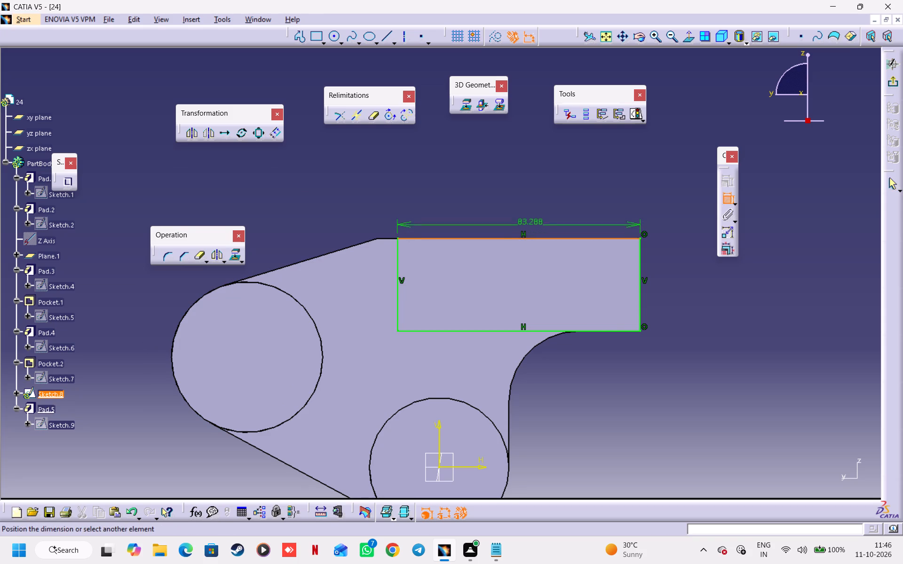
left_click(530, 216)
double_click(529, 212)
type("90")
key("Return")
left_click(578, 180)
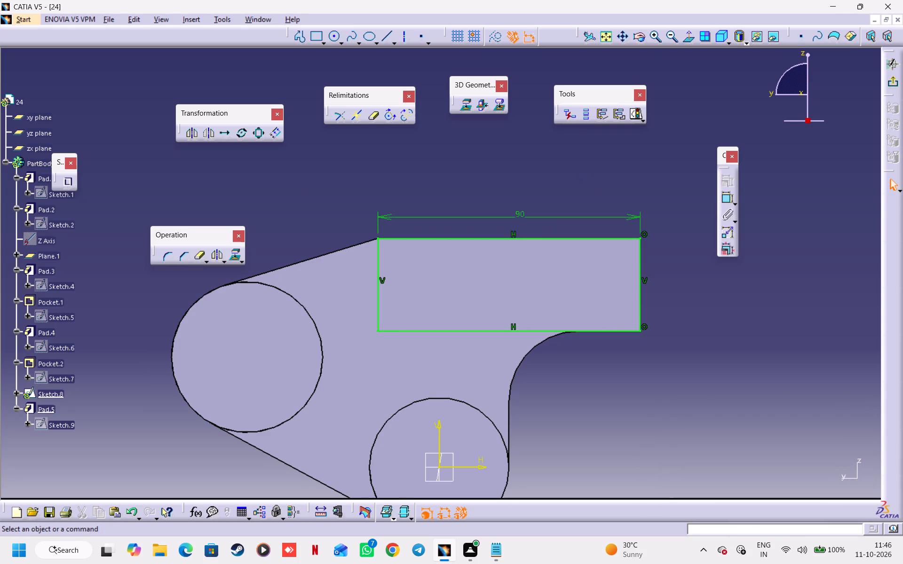
left_click(894, 85)
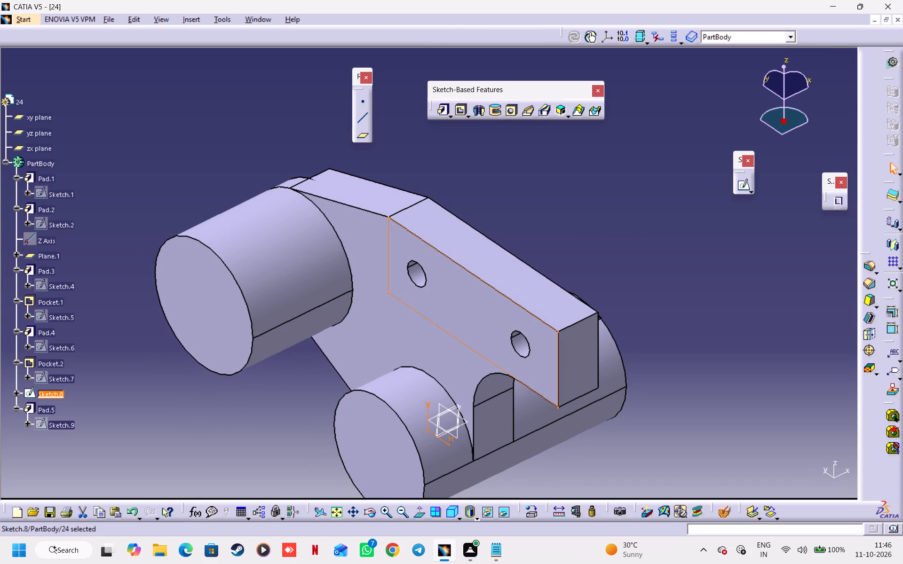
Pad the rectangle sketch outward from the plate's large face with a length of 4 mm.
left_click(438, 110)
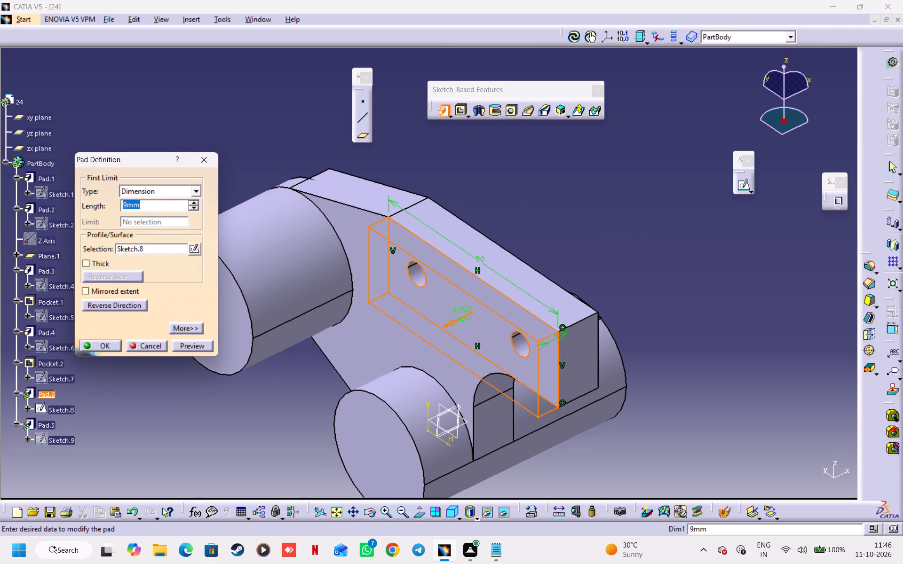
key("5")
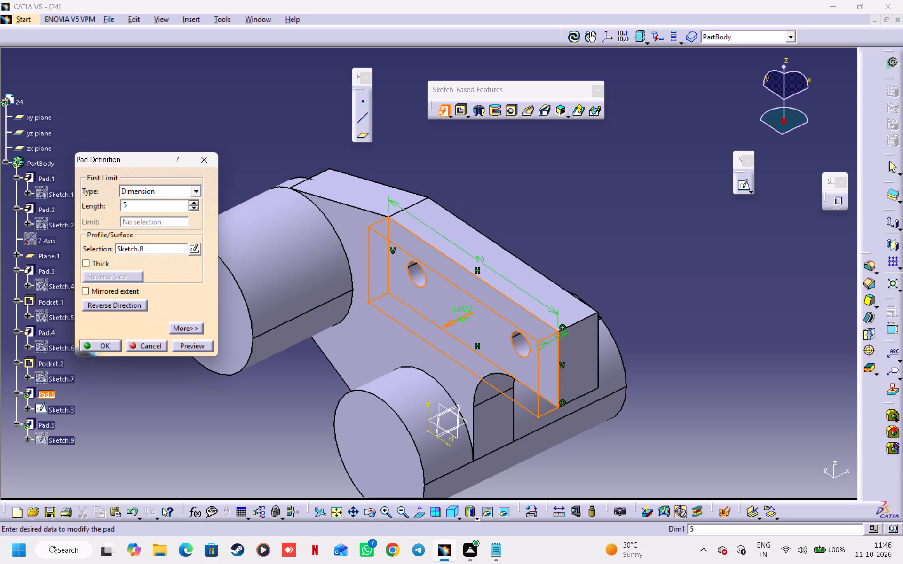
left_click(551, 192)
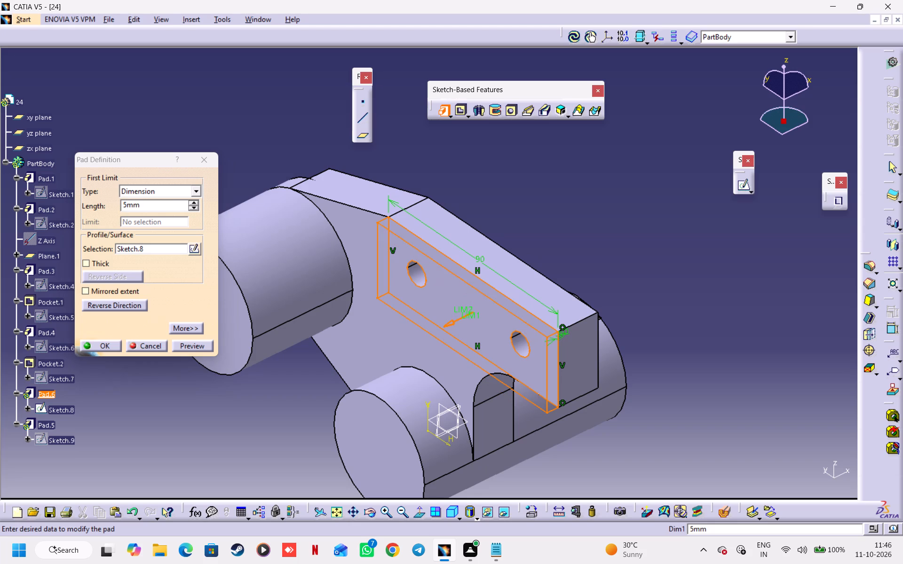
left_click_drag(800, 110, 808, 117)
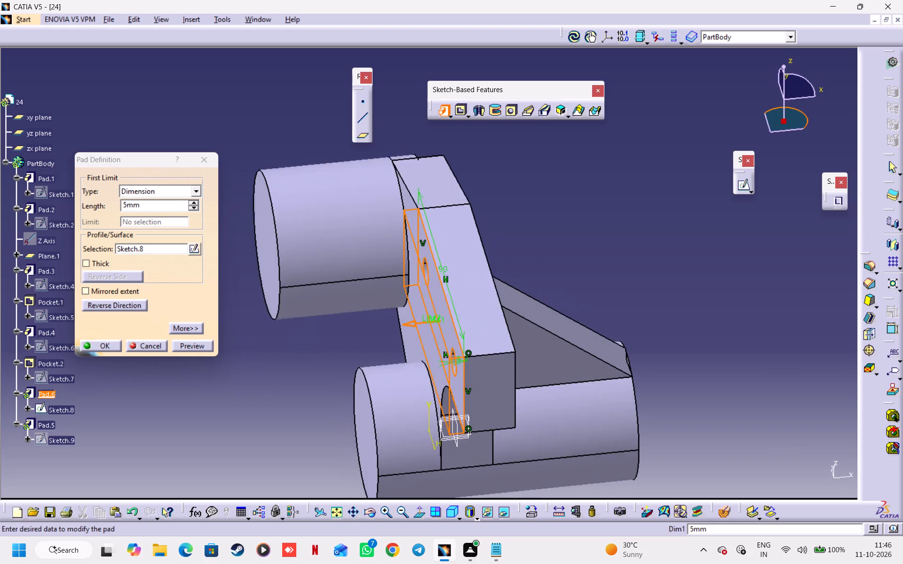
left_click_drag(808, 117, 807, 115)
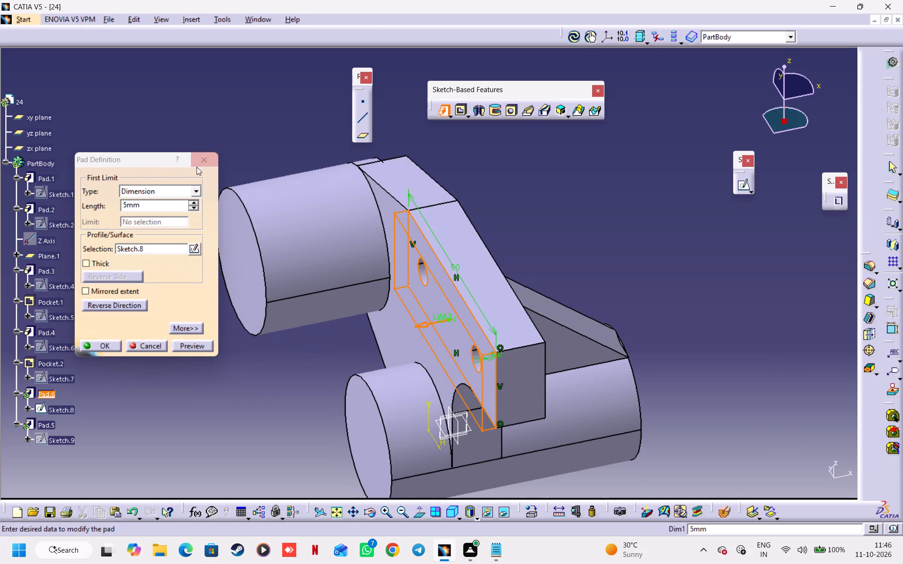
left_click(193, 205)
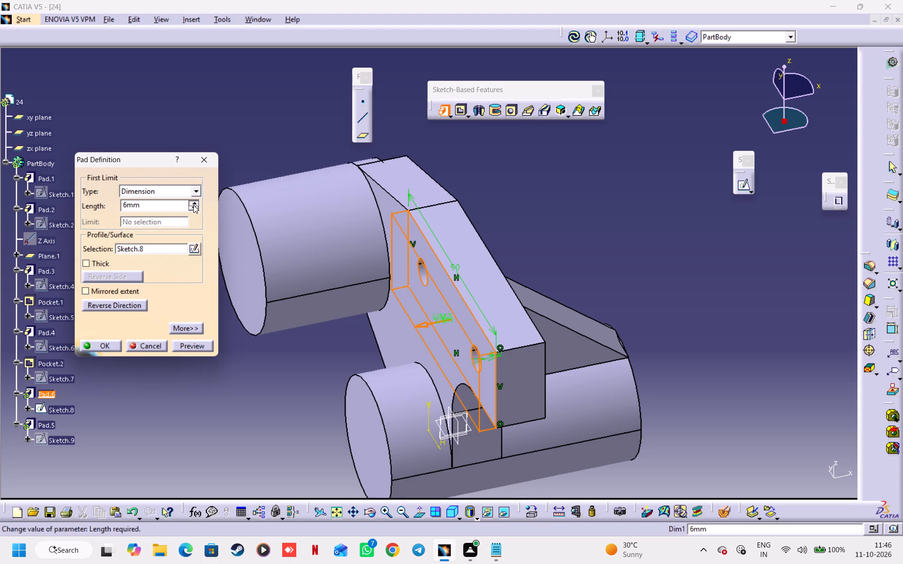
left_click(192, 208)
left_click(192, 208)
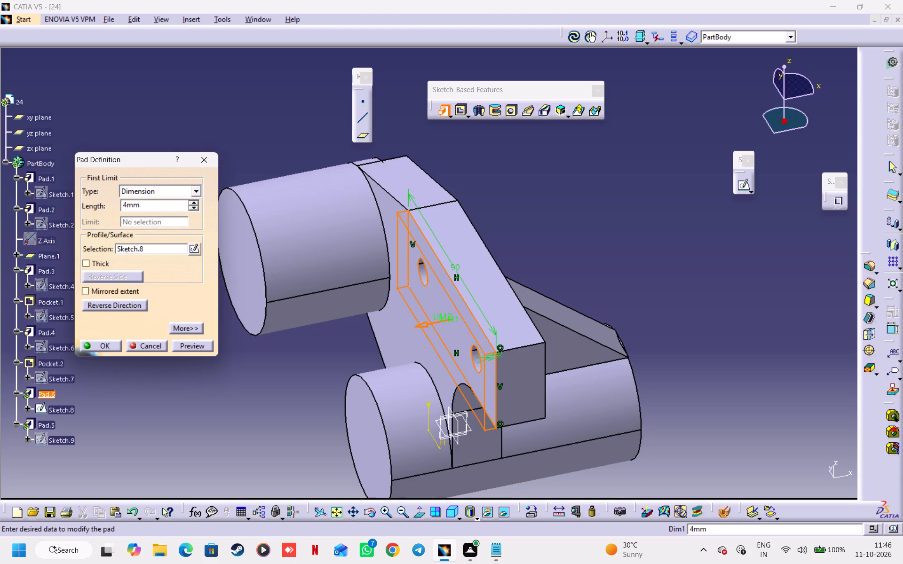
left_click(200, 345)
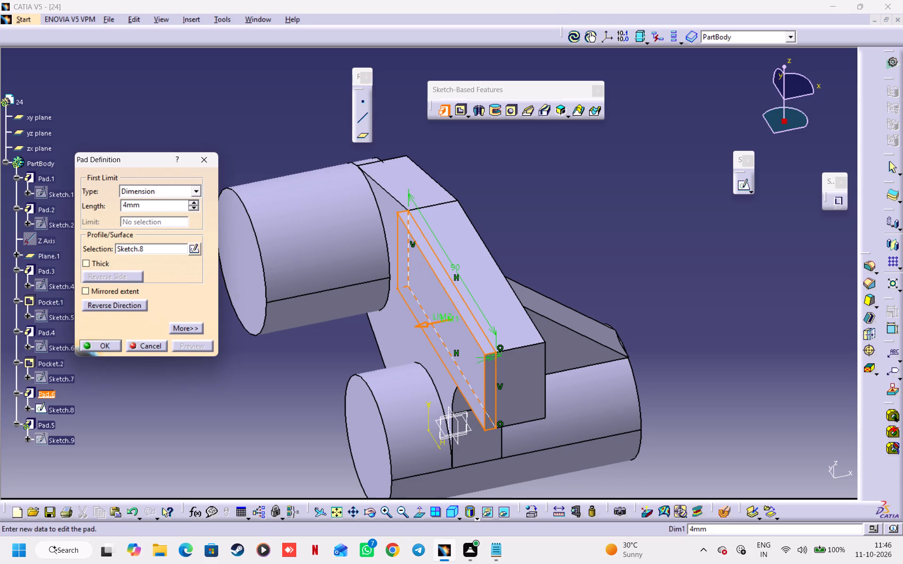
left_click(103, 344)
left_click(260, 374)
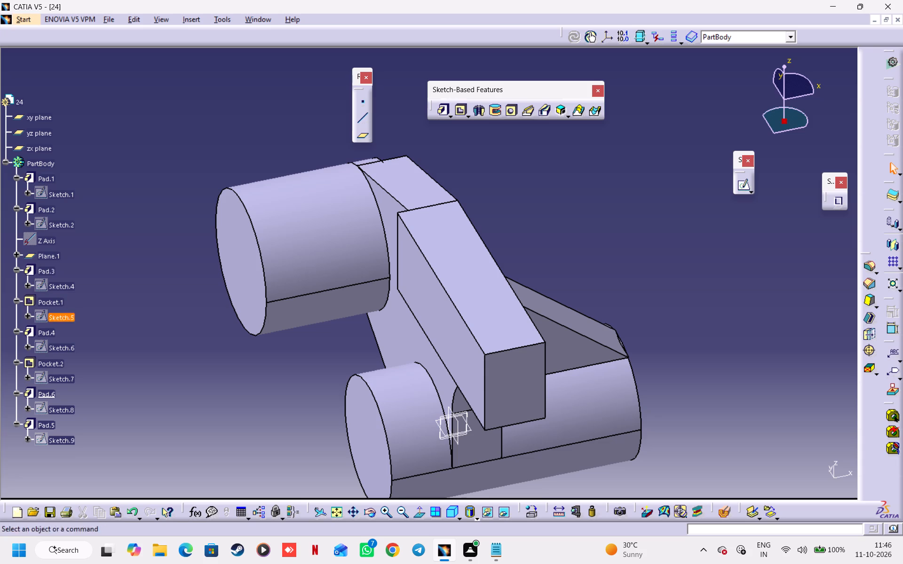
Edit the plate's base pad, Pad.1, and set its mirrored length to 8 mm.
double_click(46, 180)
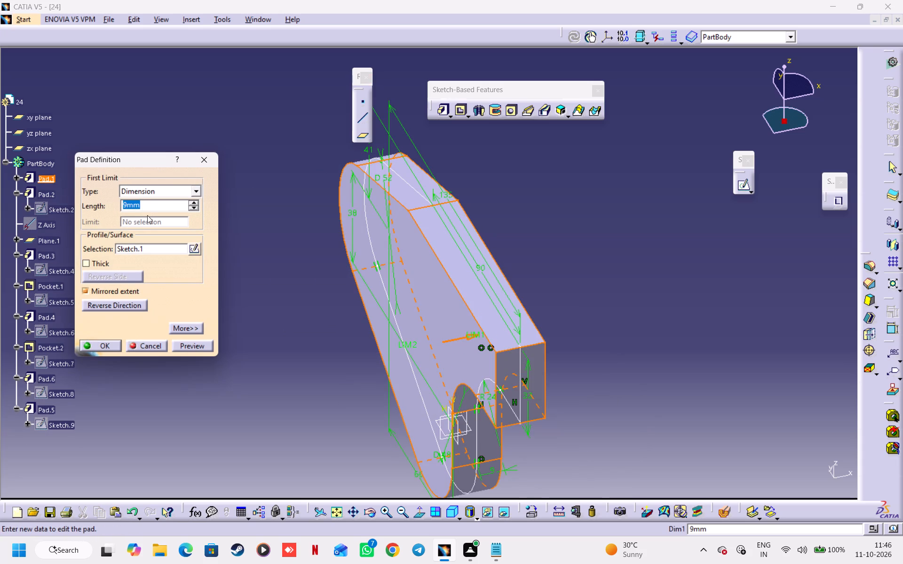
key("8")
left_click(302, 349)
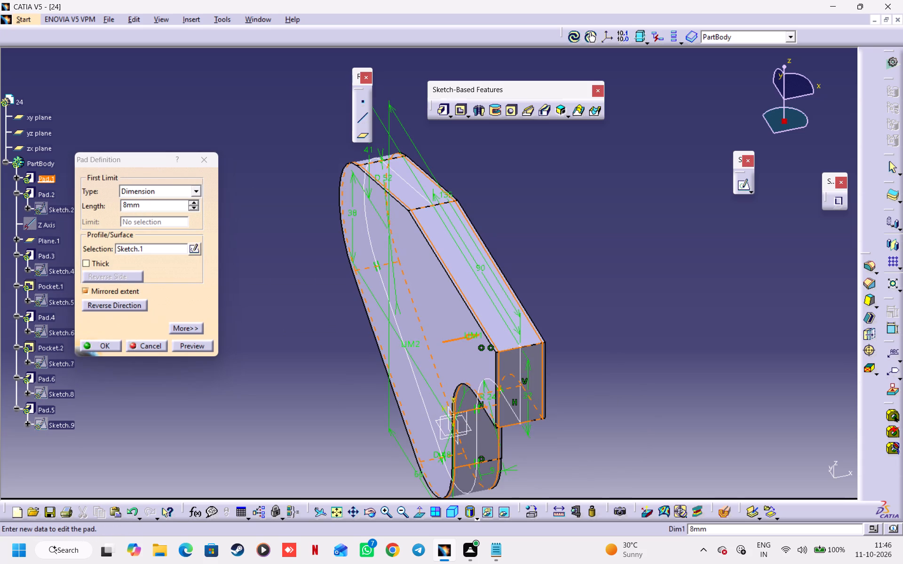
left_click(114, 345)
left_click(265, 352)
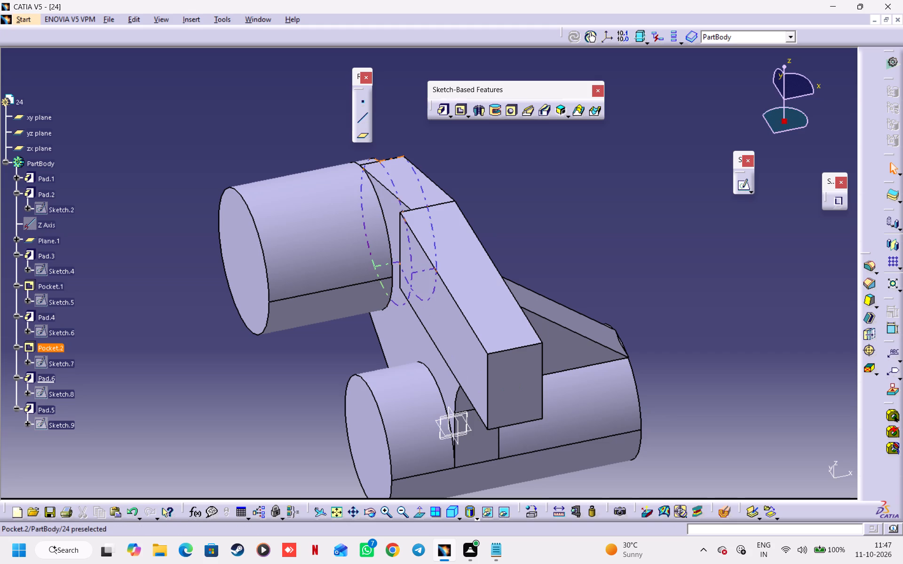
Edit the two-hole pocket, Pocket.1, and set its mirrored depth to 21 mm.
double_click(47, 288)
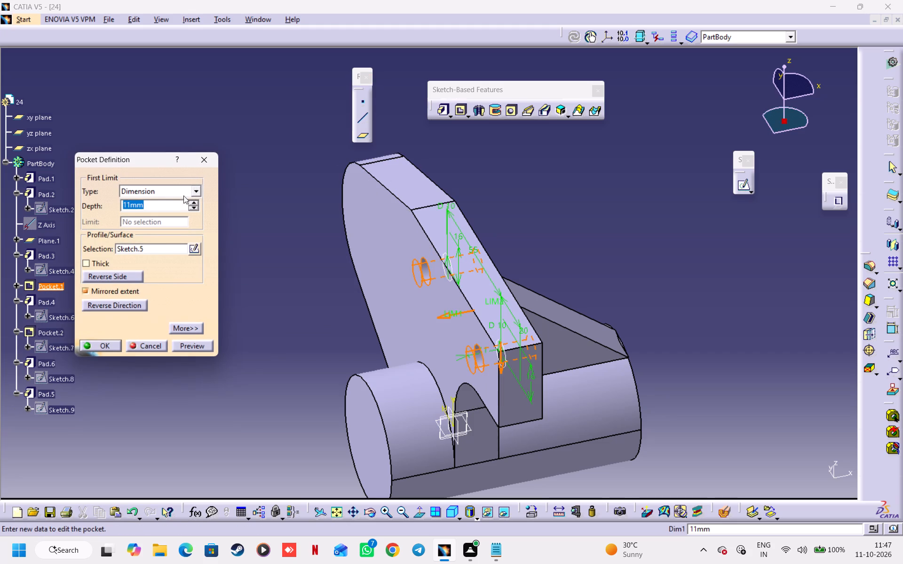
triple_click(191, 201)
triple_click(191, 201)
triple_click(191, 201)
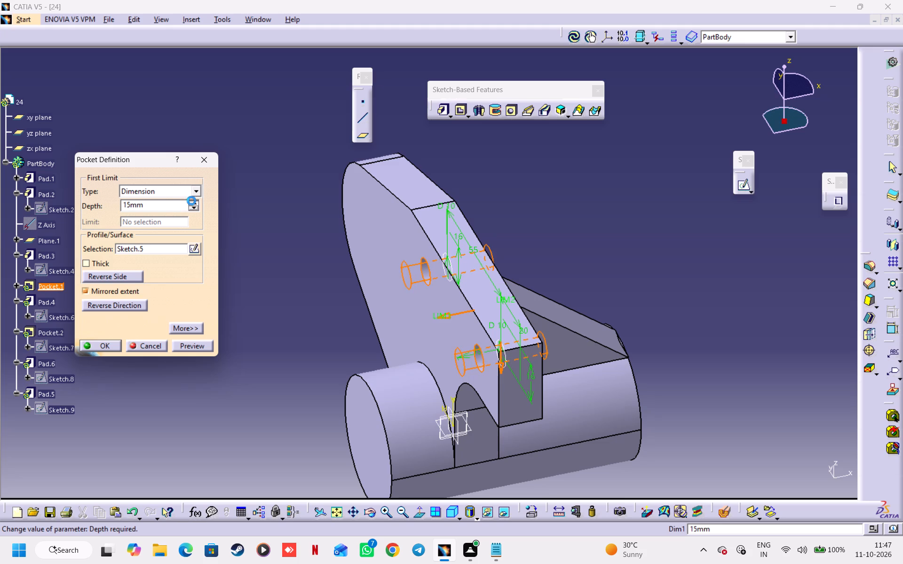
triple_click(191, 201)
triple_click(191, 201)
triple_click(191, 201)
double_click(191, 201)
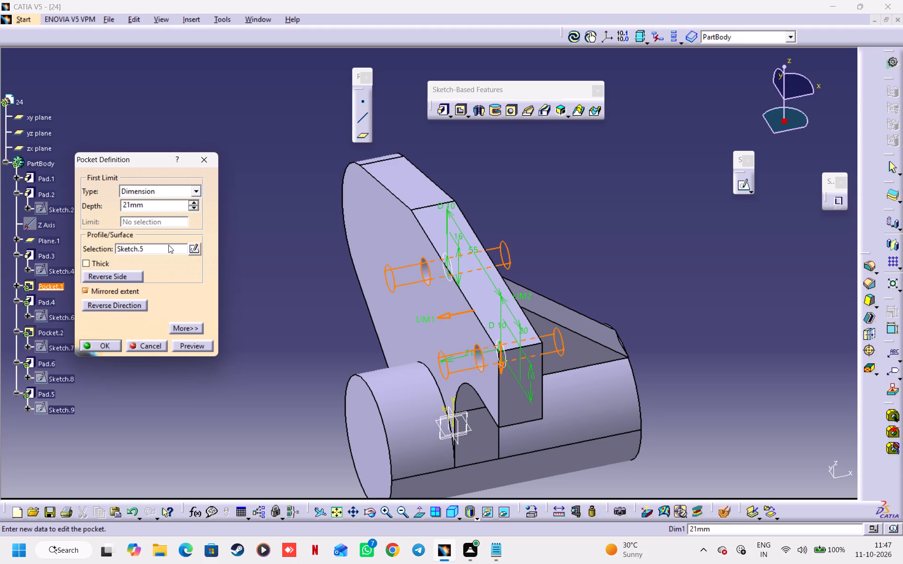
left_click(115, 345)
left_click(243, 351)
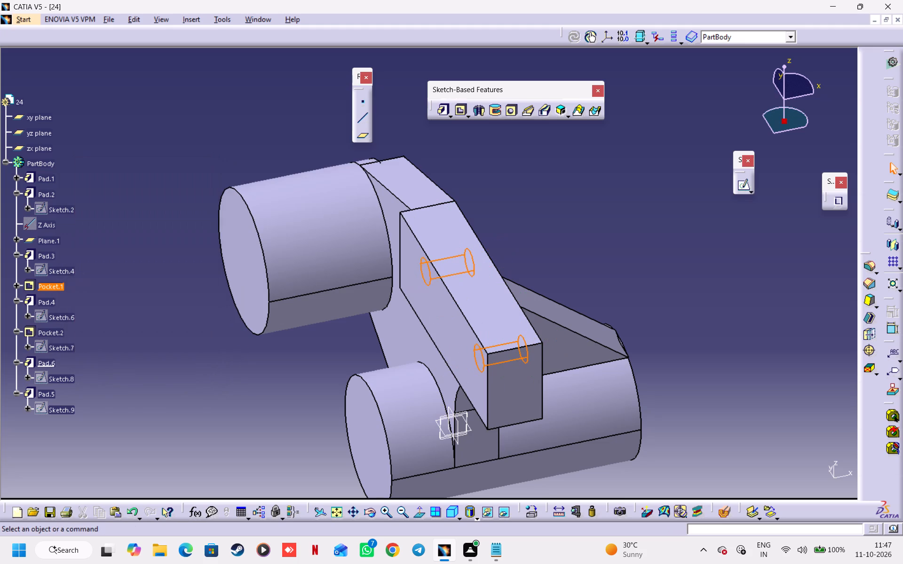
Delete Pocket.1 while keeping its aggregated sketch, Sketch.5.
left_click_drag(800, 108, 809, 131)
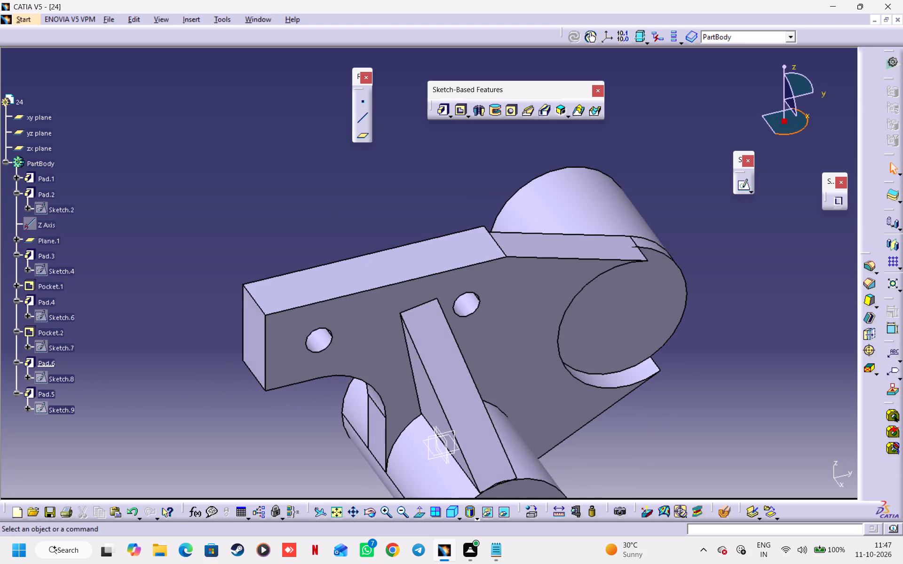
left_click_drag(809, 131, 809, 130)
right_click(51, 283)
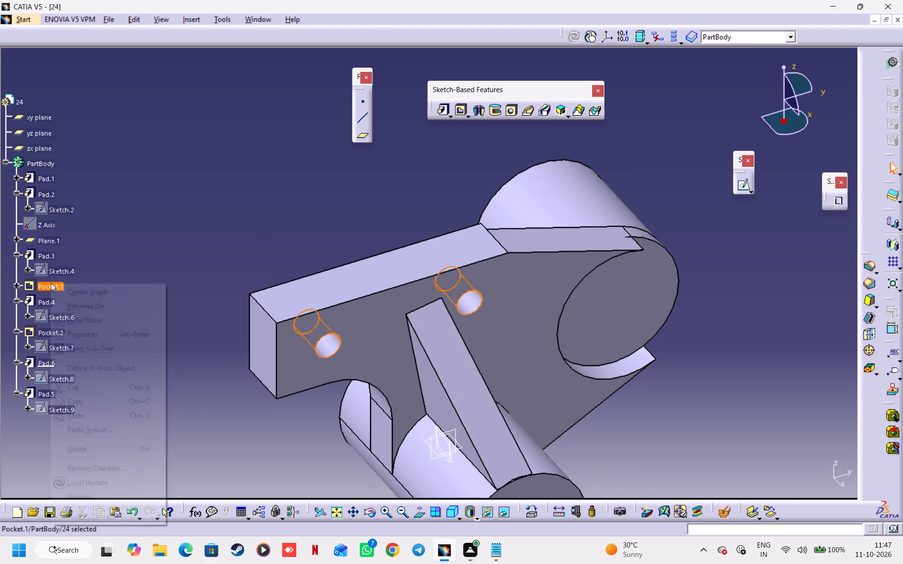
left_click(88, 451)
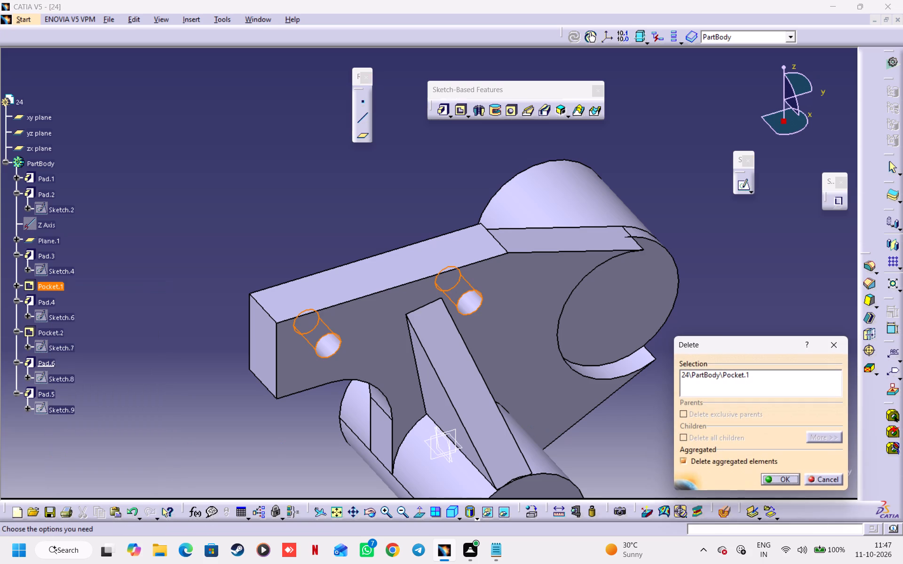
left_click(687, 462)
left_click(784, 478)
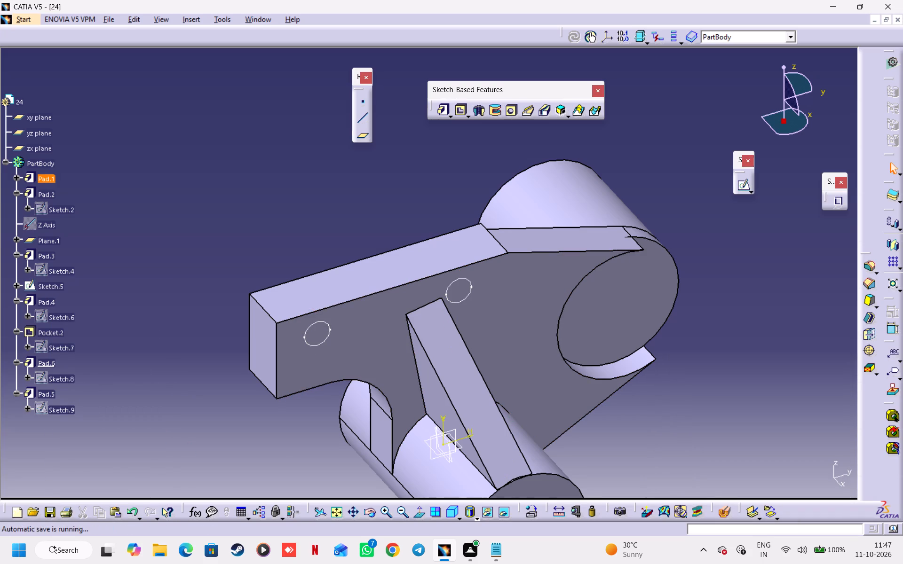
Pocket the two circles of Sketch.5 through the plate and the rectangular arm pad, 21 mm deep in one direction.
left_click(53, 287)
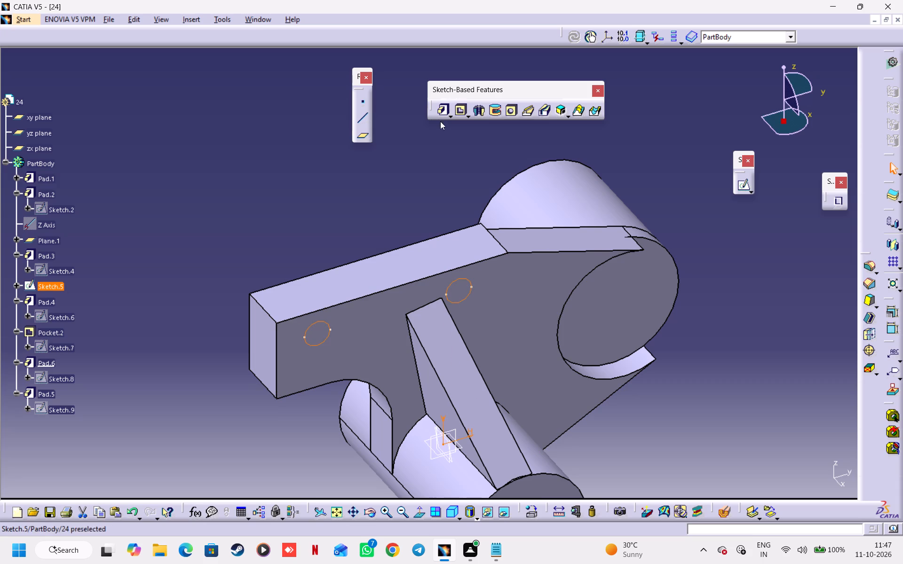
left_click(458, 109)
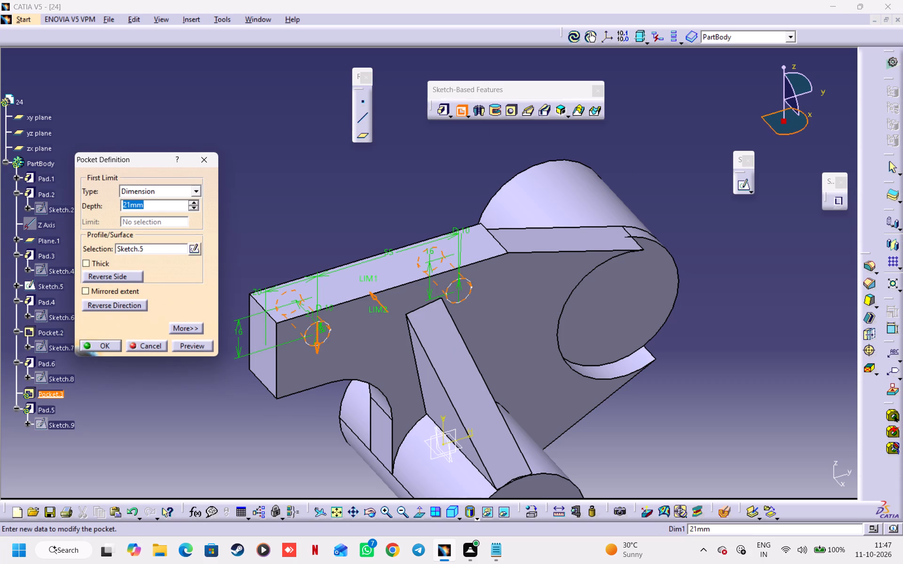
left_click_drag(794, 132, 809, 121)
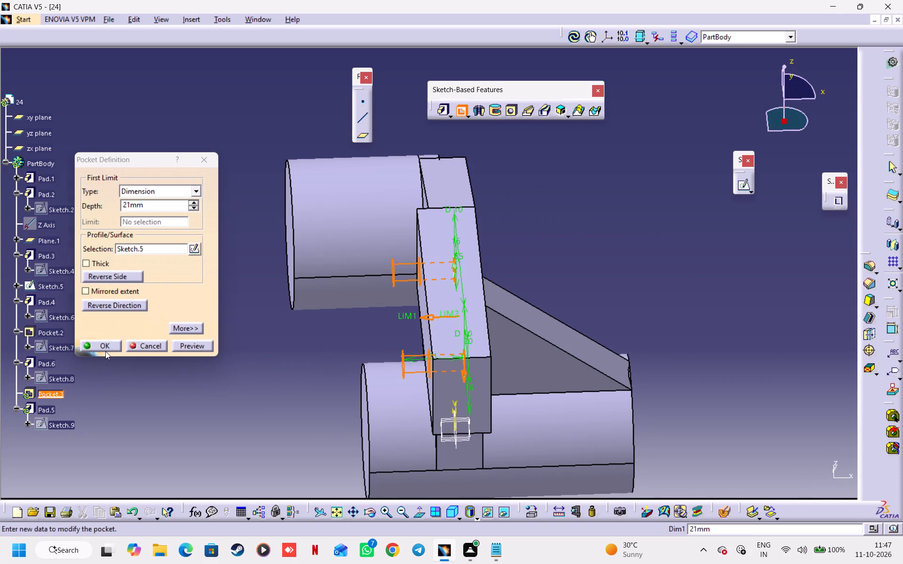
left_click(103, 346)
left_click(232, 370)
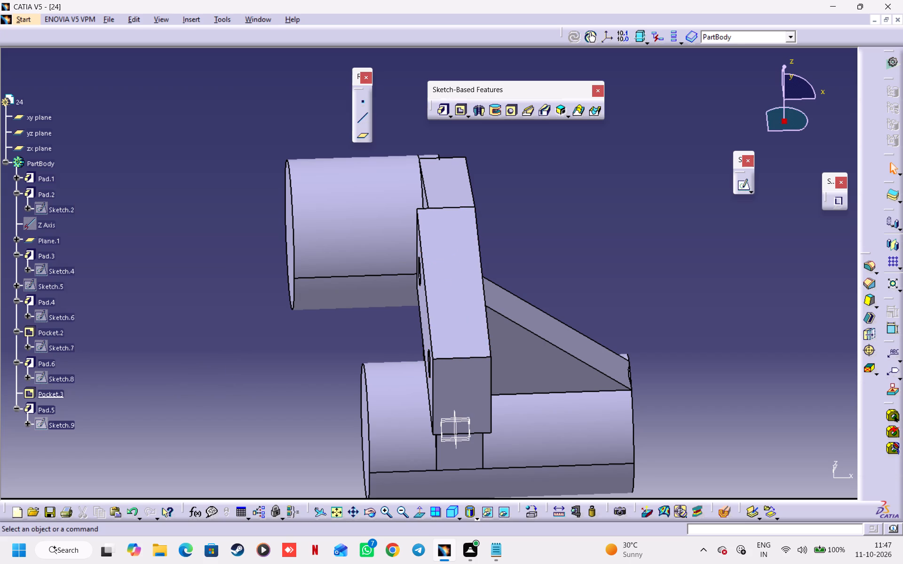
Start a sketch on the plate's narrow sloped edge face between the rectangular arm and the rounded end.
left_click_drag(807, 126, 810, 118)
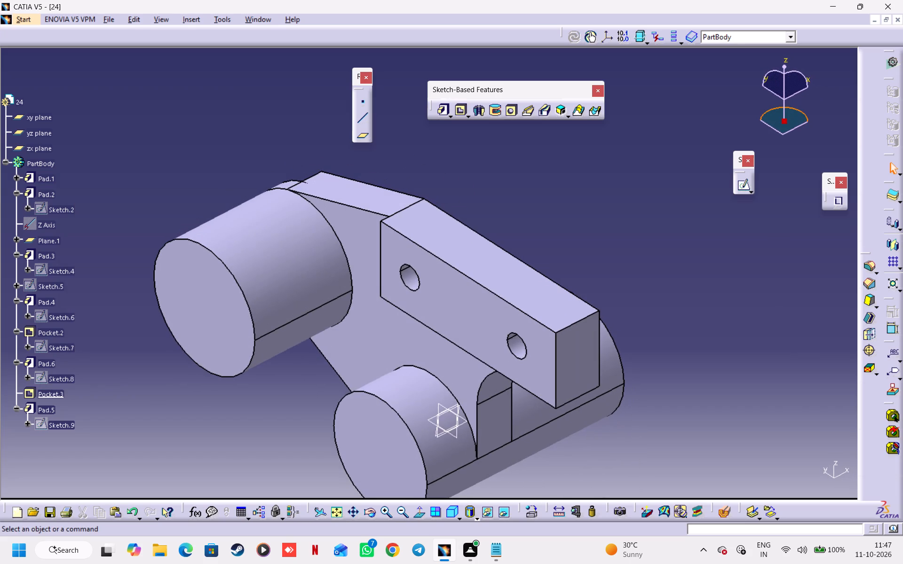
left_click_drag(810, 118, 787, 102)
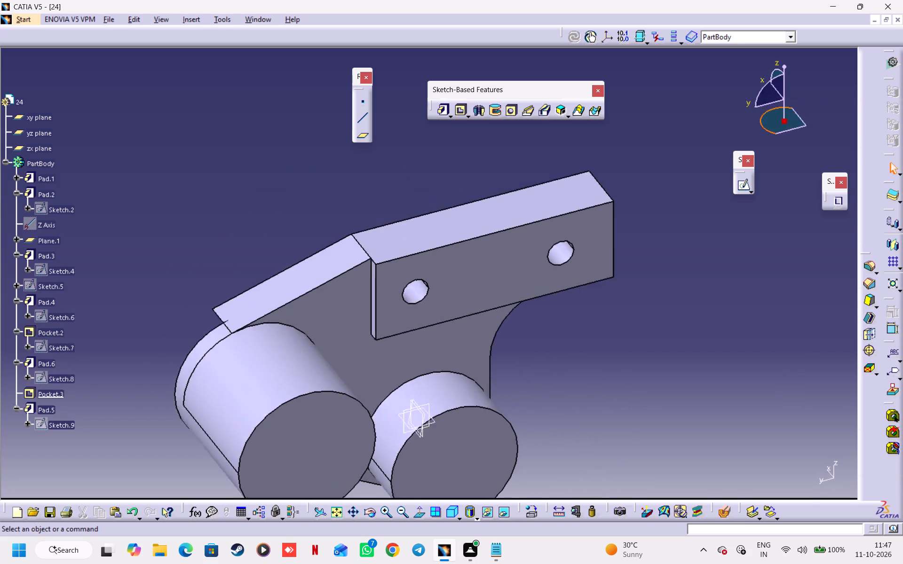
left_click_drag(787, 102, 808, 146)
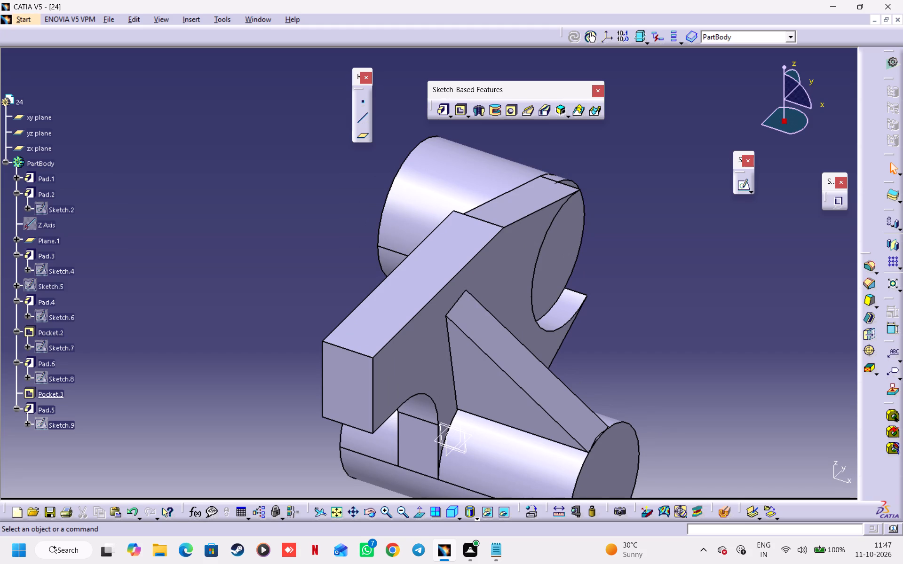
left_click(527, 212)
left_click(745, 186)
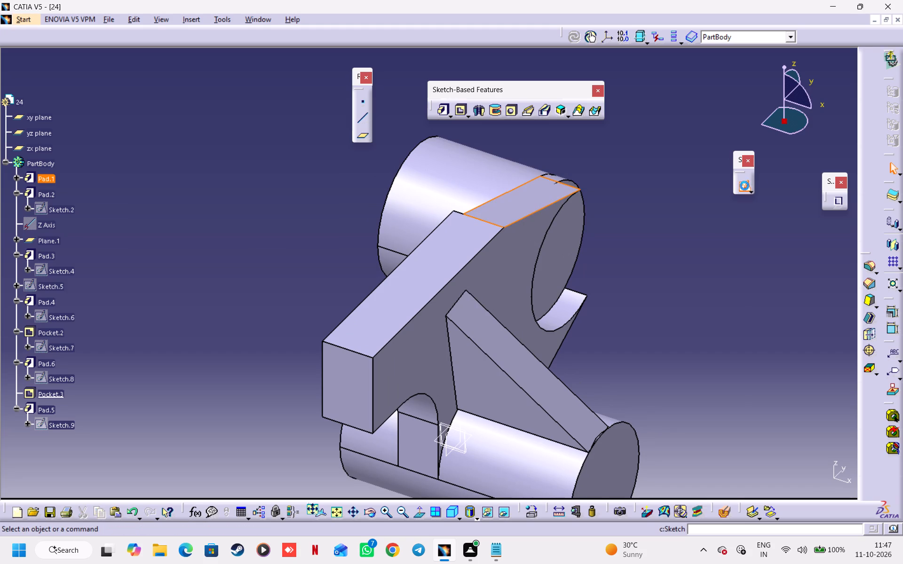
middle_click_drag(588, 328, 589, 153)
middle_click_drag(613, 221, 588, 157)
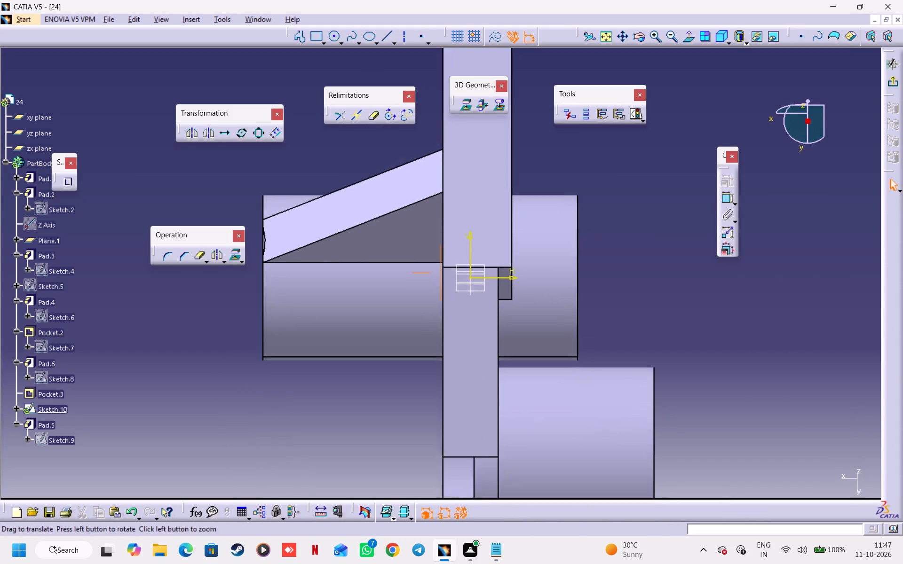
middle_click_drag(588, 157, 567, 116)
middle_click_drag(610, 214, 560, 178)
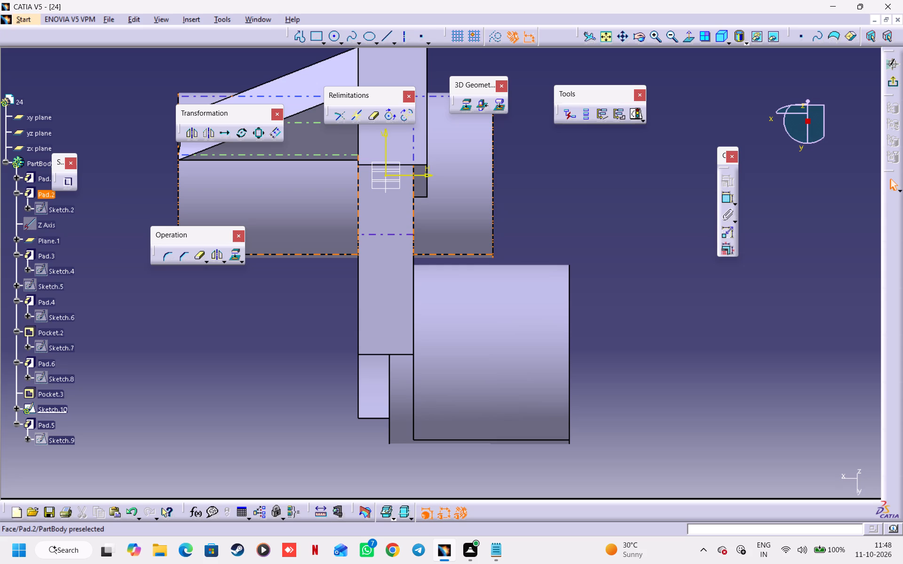
left_click(563, 390)
left_click(341, 228)
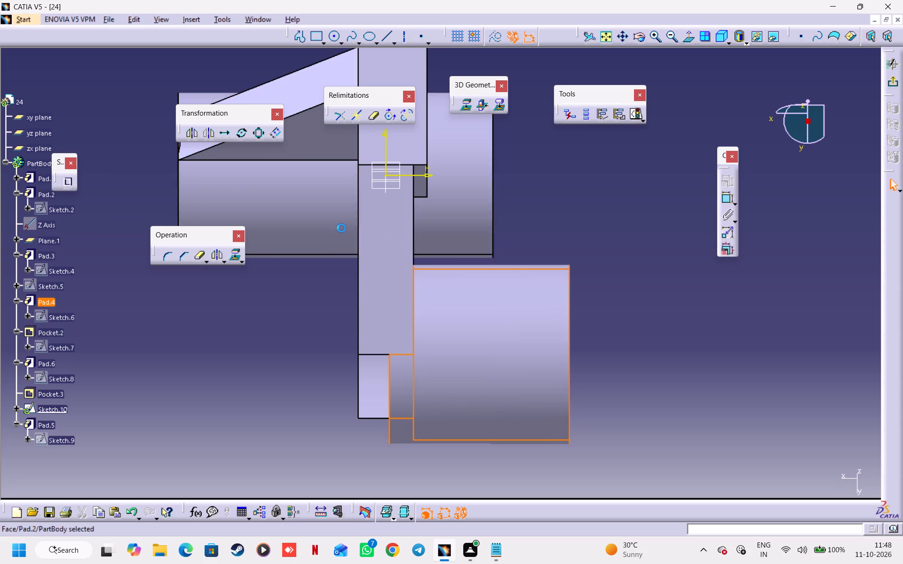
Open Sketch.2 and draw an arc of about 71 mm radius centred near the plate's rounded end, crossing the circle.
double_click(61, 210)
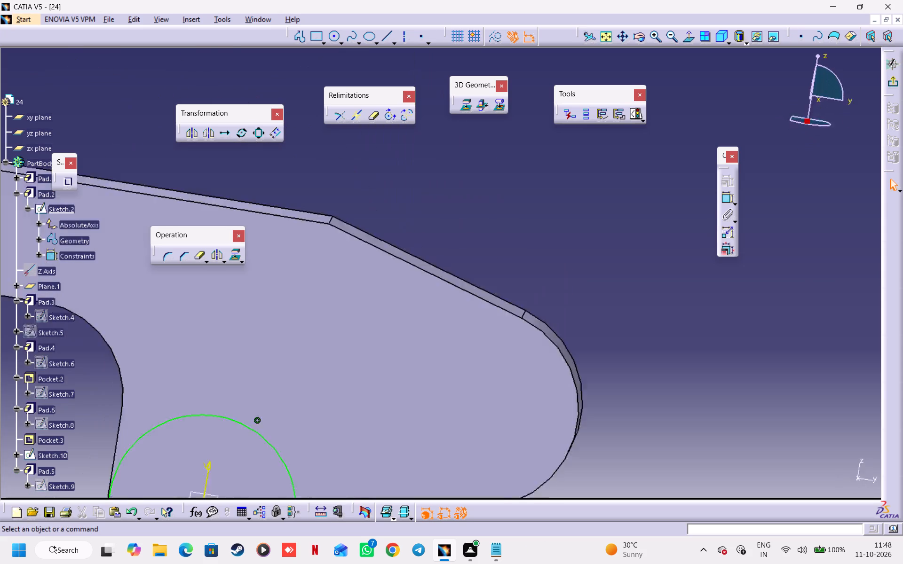
middle_click_drag(532, 451, 538, 293)
middle_click_drag(538, 300, 537, 327, "ctrl")
middle_click_drag(539, 331, 560, 342)
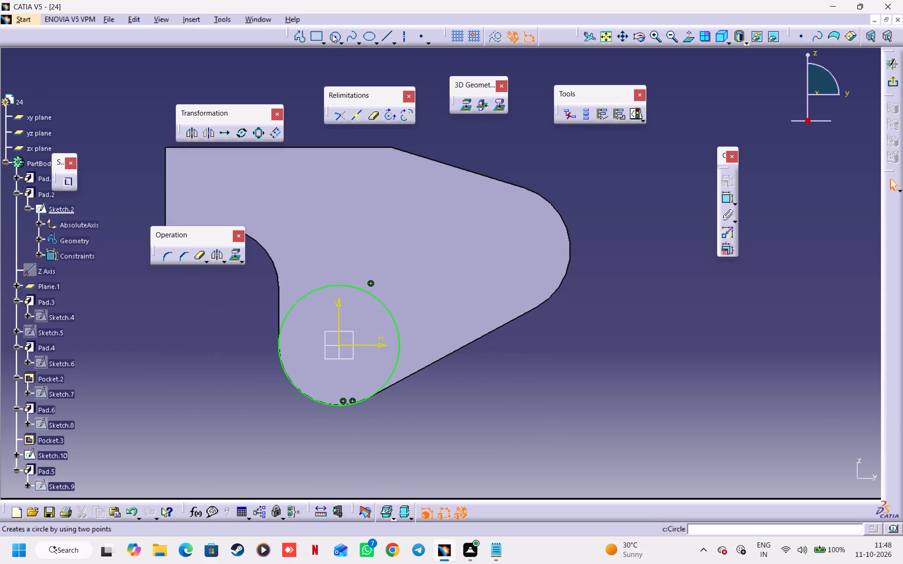
left_click(339, 41)
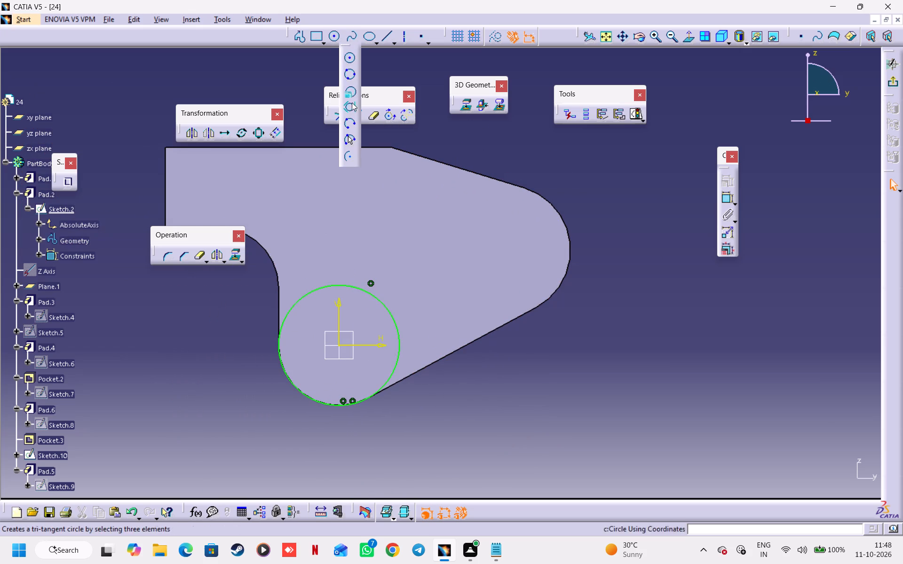
left_click(347, 151)
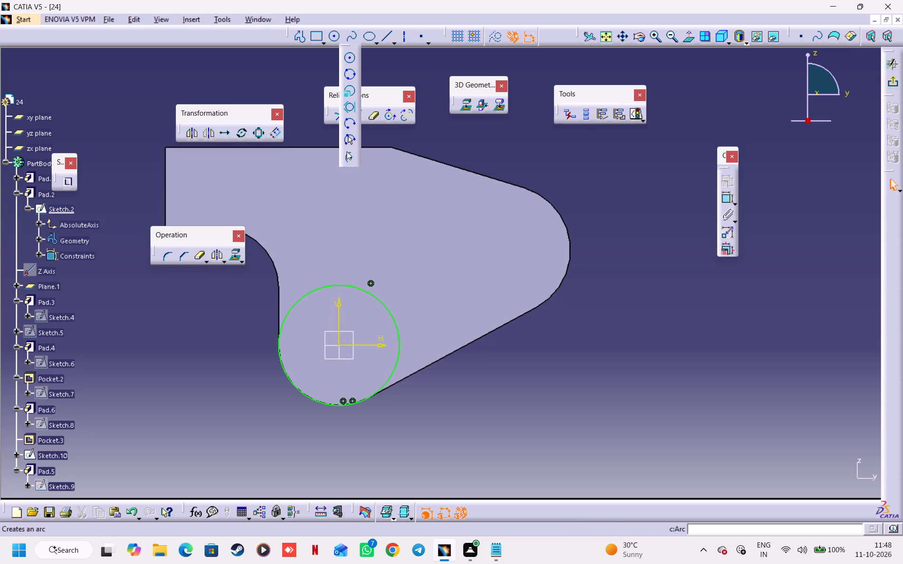
left_click(528, 245)
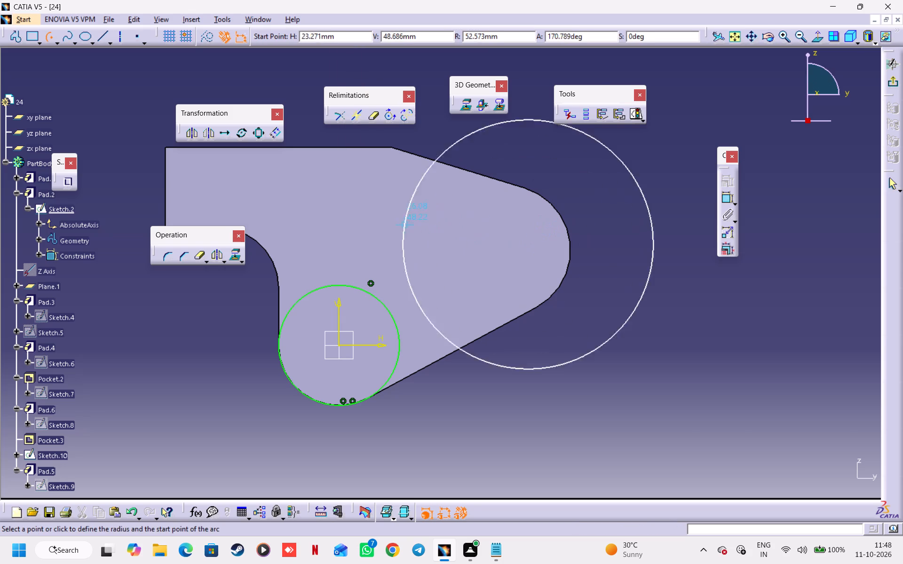
left_click(351, 218)
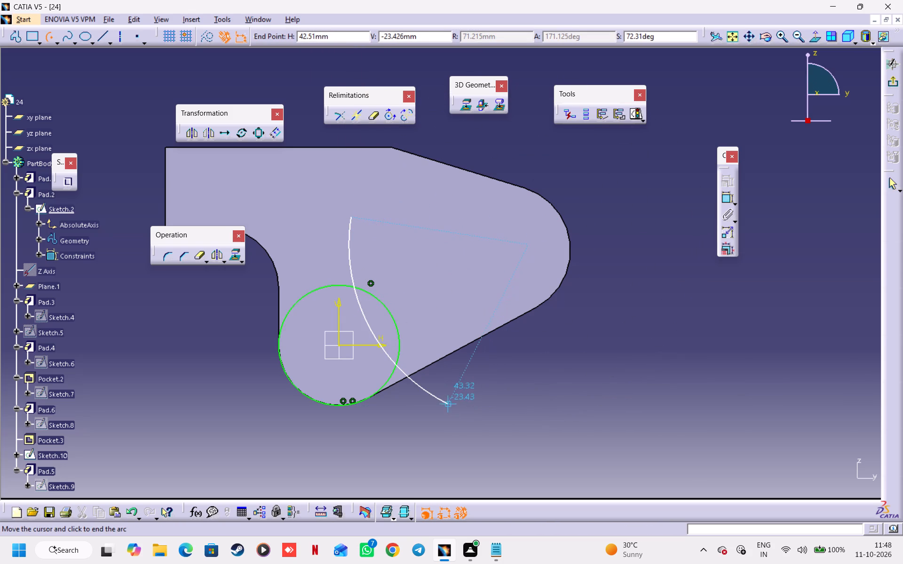
left_click(442, 410)
left_click(564, 328)
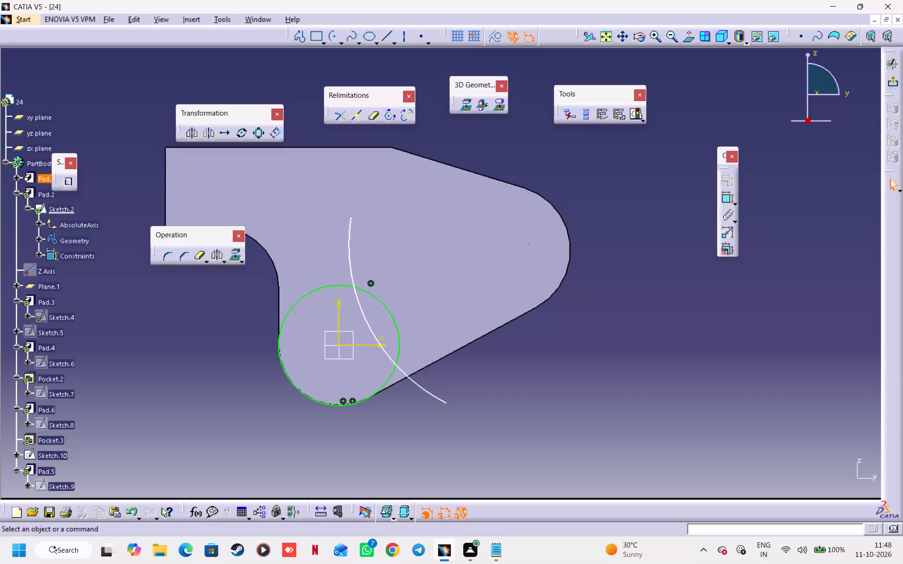
Make the new arc's centre point concentric with the rounded edge at the plate's end.
left_click(528, 244)
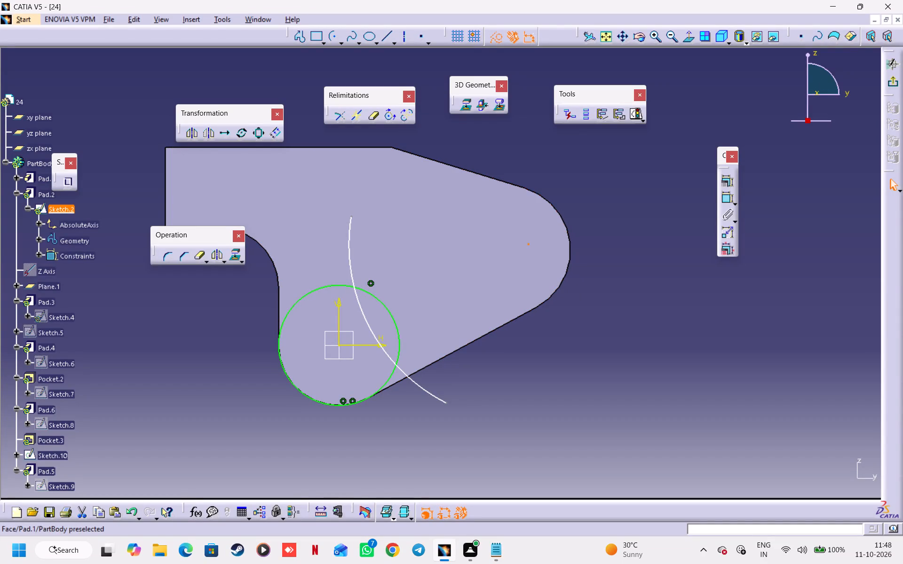
left_click(568, 248, "ctrl")
left_click(726, 179)
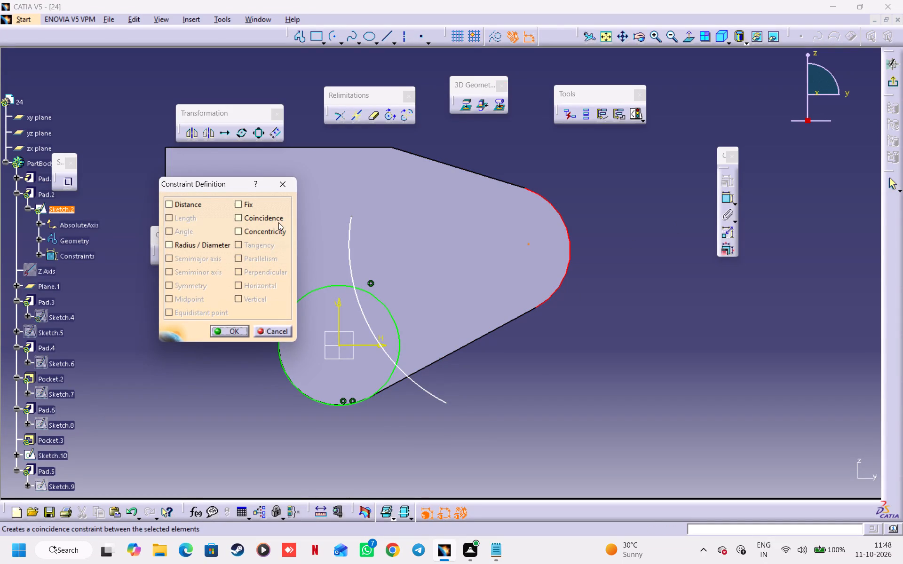
left_click(270, 229)
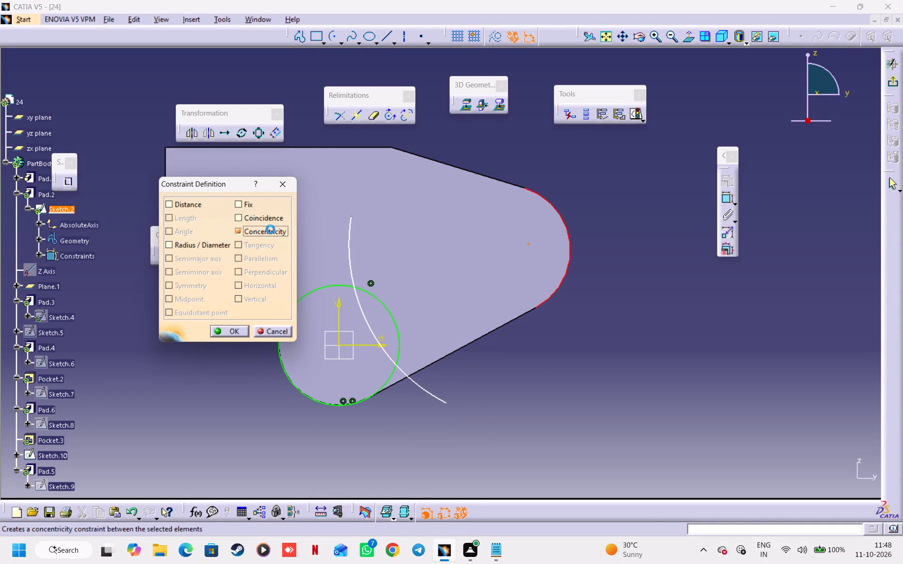
left_click(220, 331)
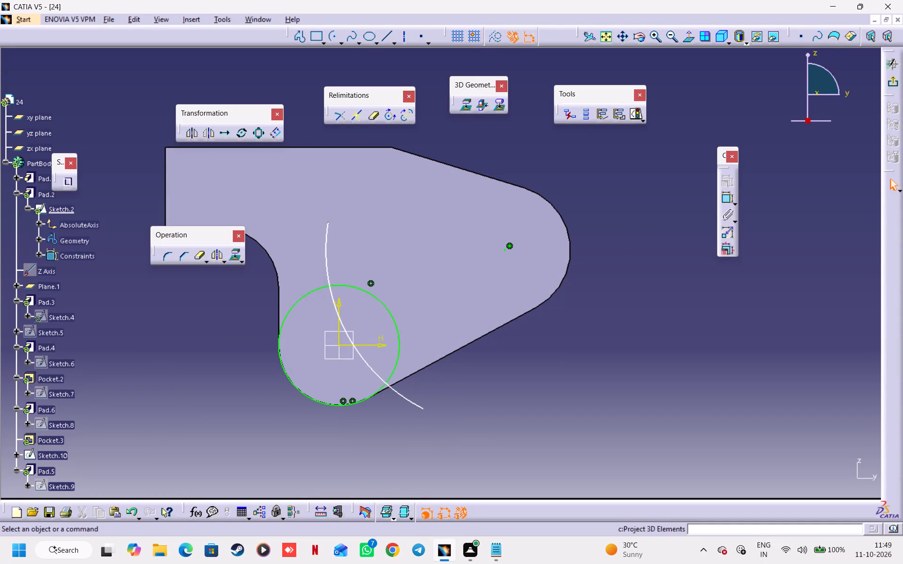
Dimension the arc's radius and set it to 60 mm.
left_click(726, 195)
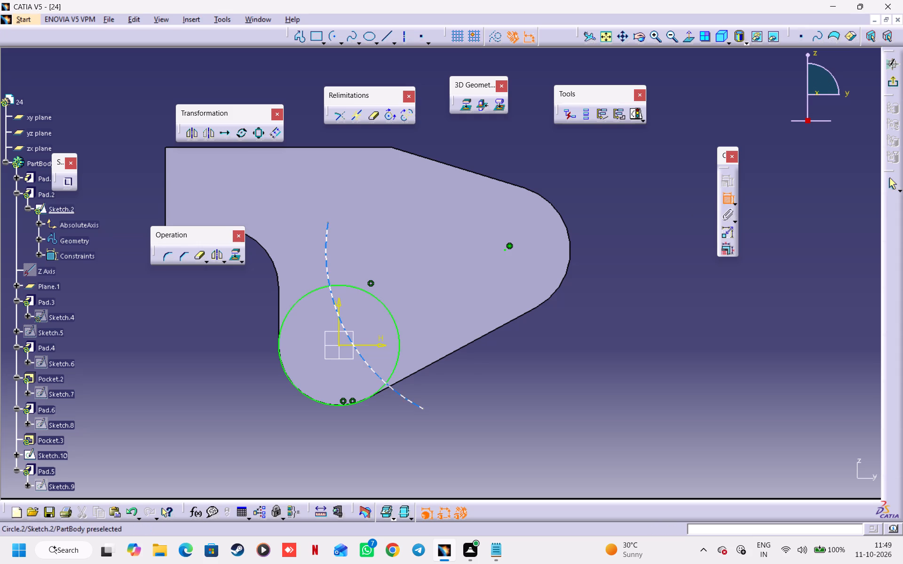
left_click(370, 371)
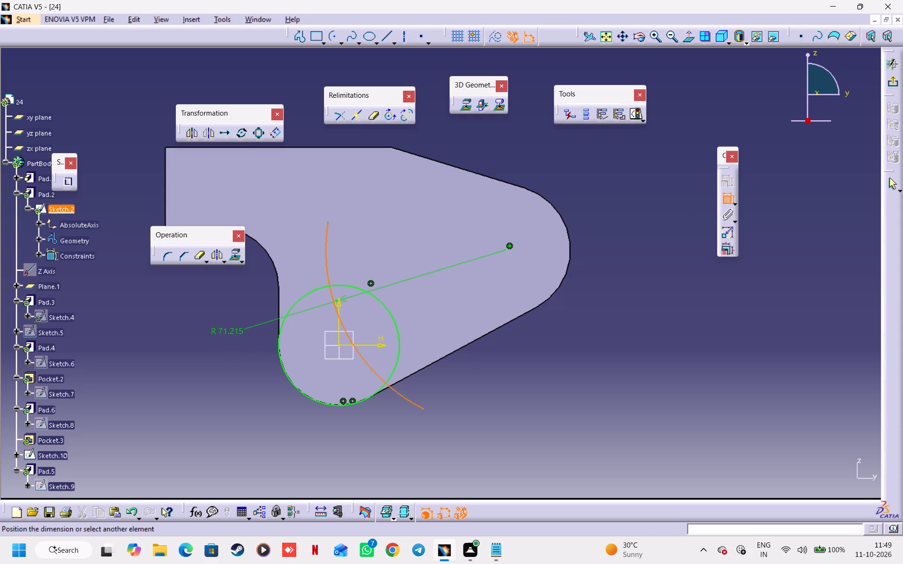
left_click(227, 332)
double_click(227, 329)
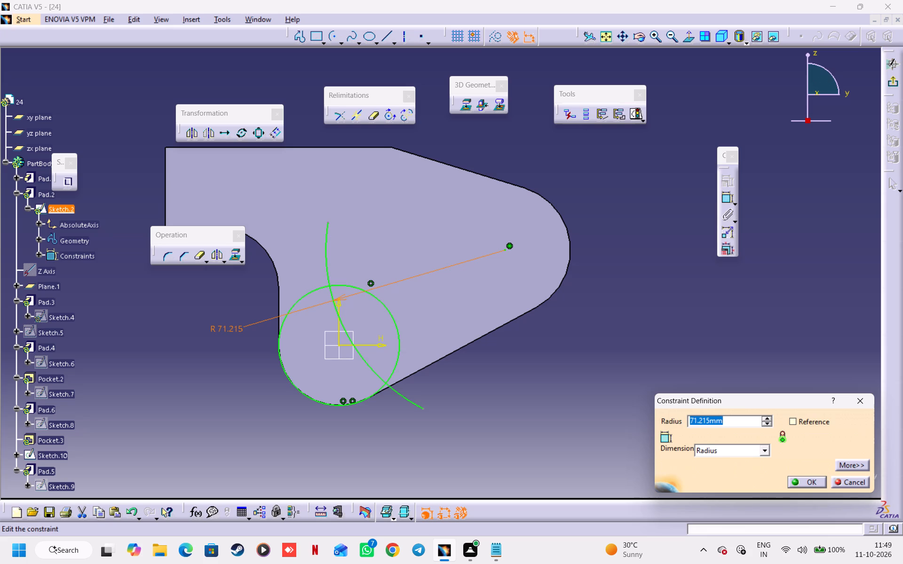
type("60")
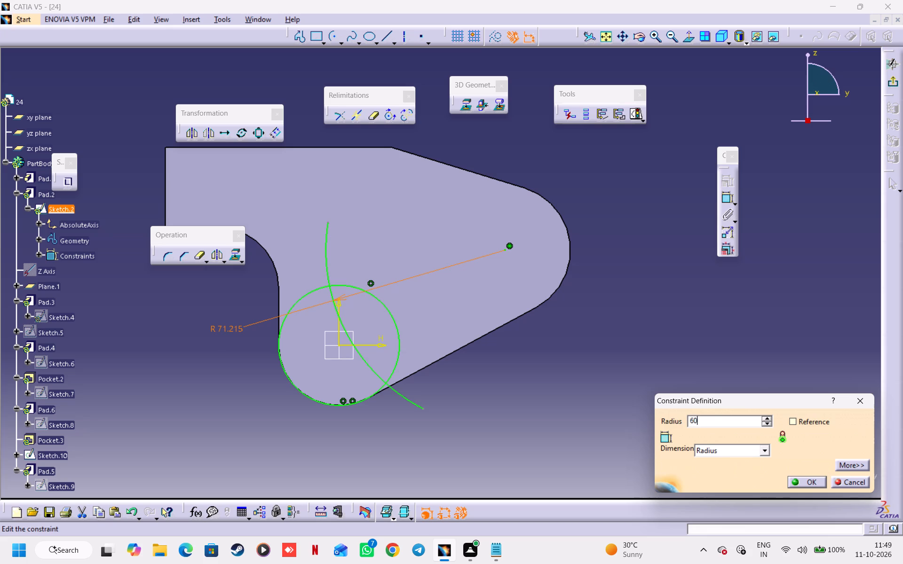
key("Return")
left_click(514, 391)
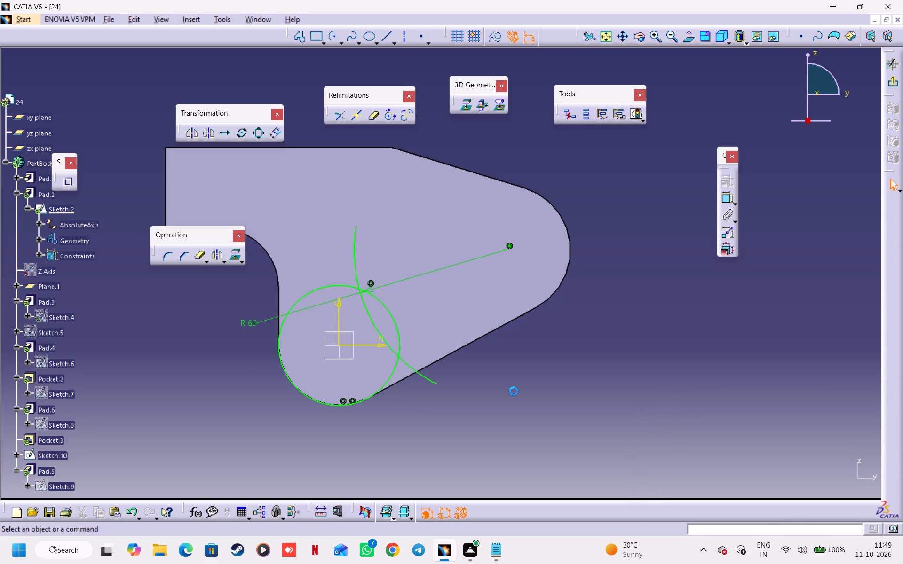
Trim the 60 mm arc to its portion inside the circle, remove the circle segment beyond it, and exit Sketch.2.
double_click(373, 113)
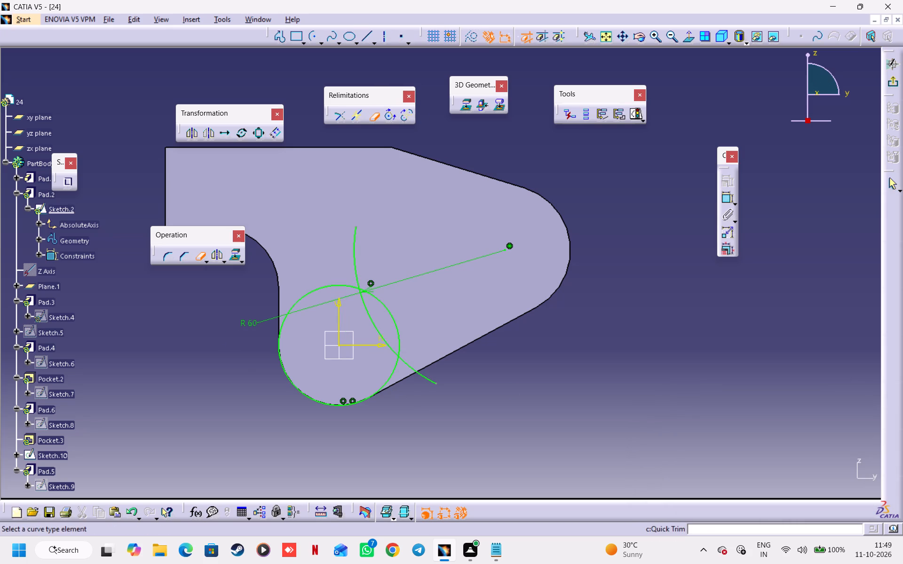
left_click(354, 261)
left_click(380, 301)
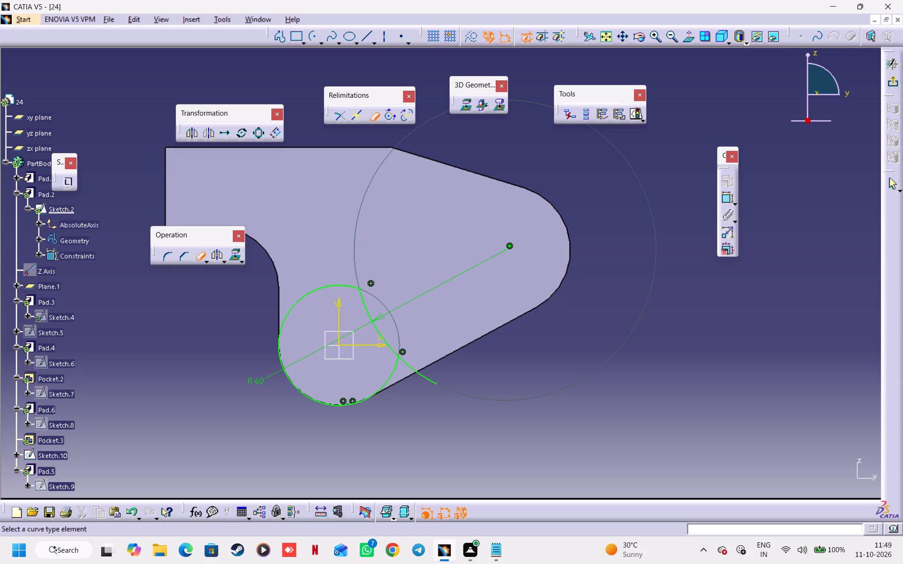
left_click(414, 368)
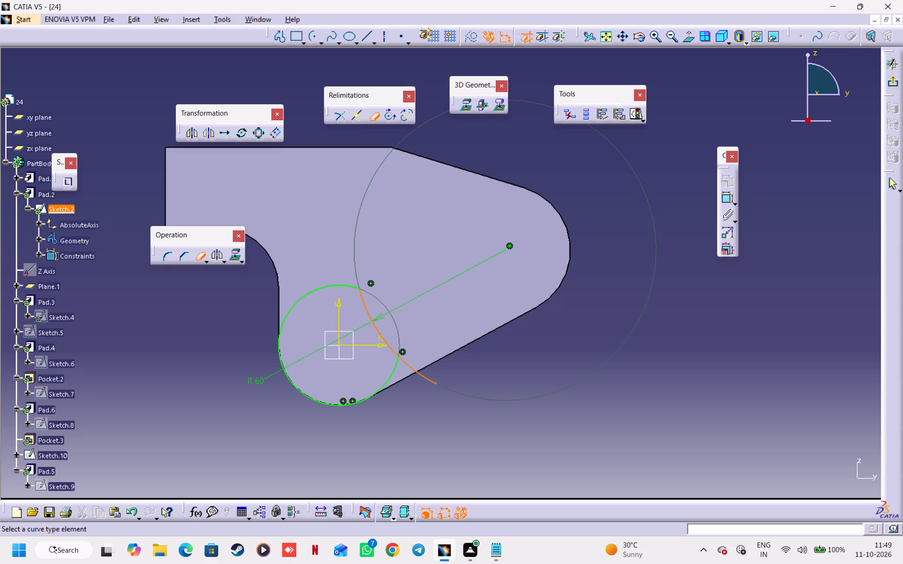
left_click(695, 211)
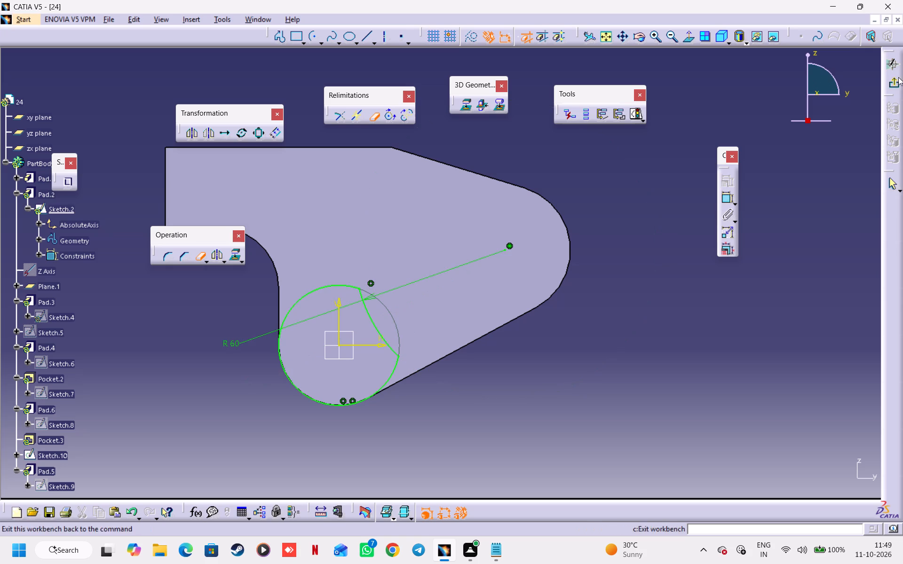
left_click(895, 83)
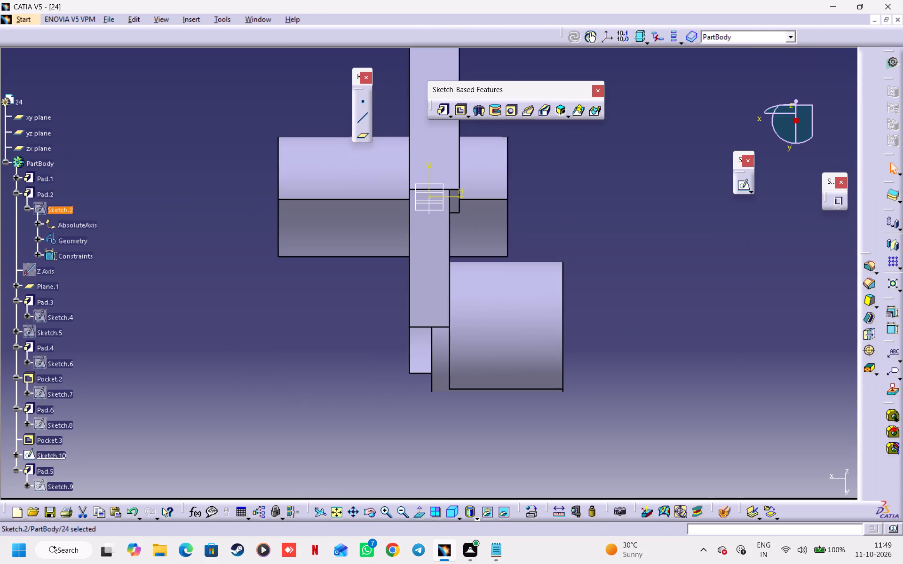
Start a sketch on the plate's narrow sloped edge face between the rectangular arm and the rounded end.
left_click_drag(792, 143, 755, 139)
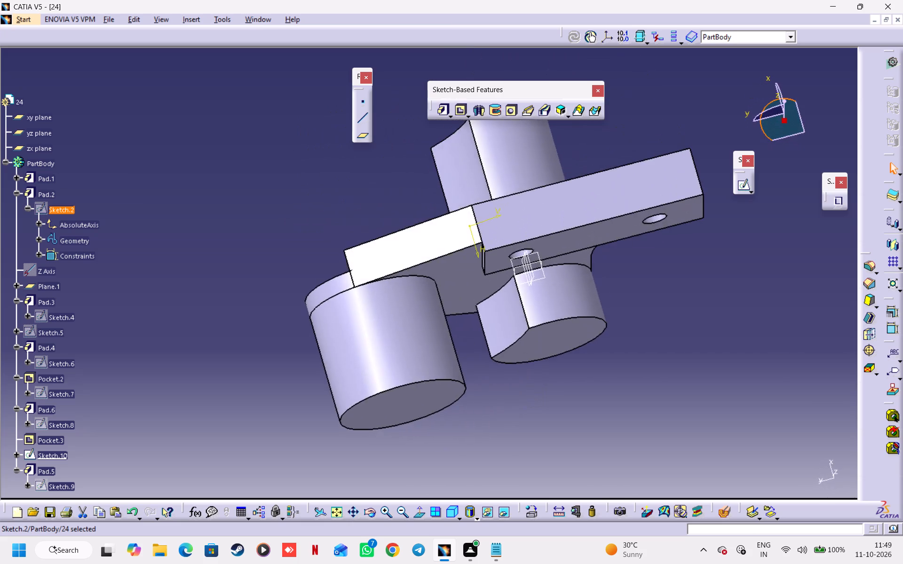
left_click_drag(755, 139, 792, 152)
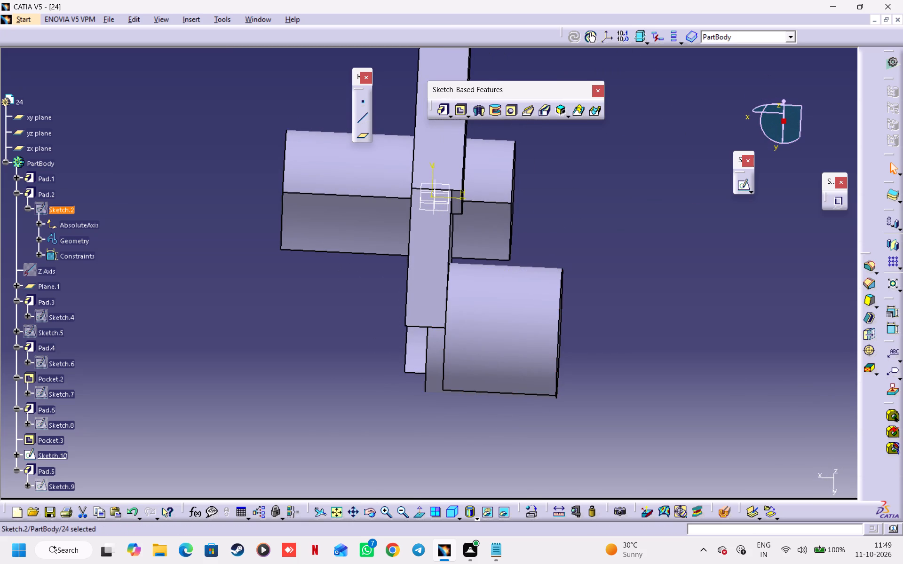
left_click(420, 513)
left_click(420, 513)
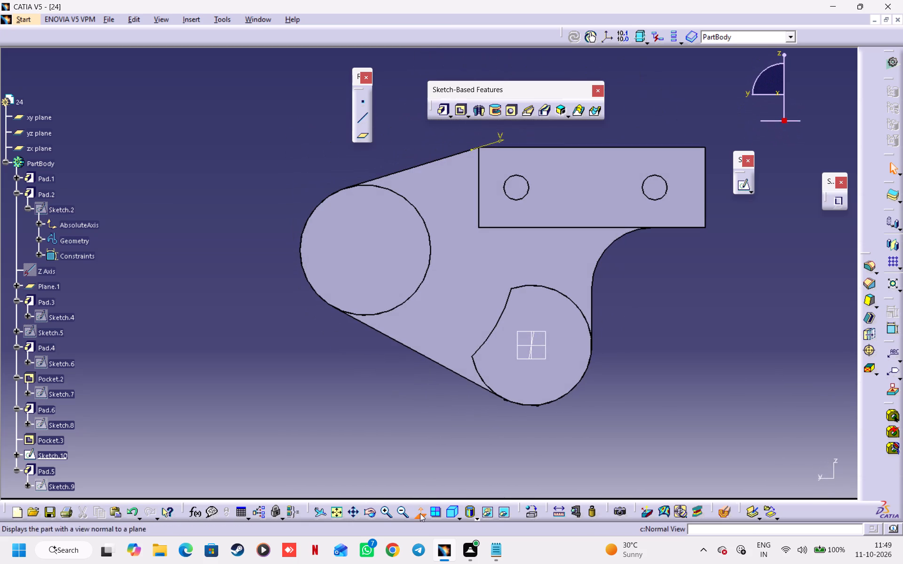
left_click(420, 513)
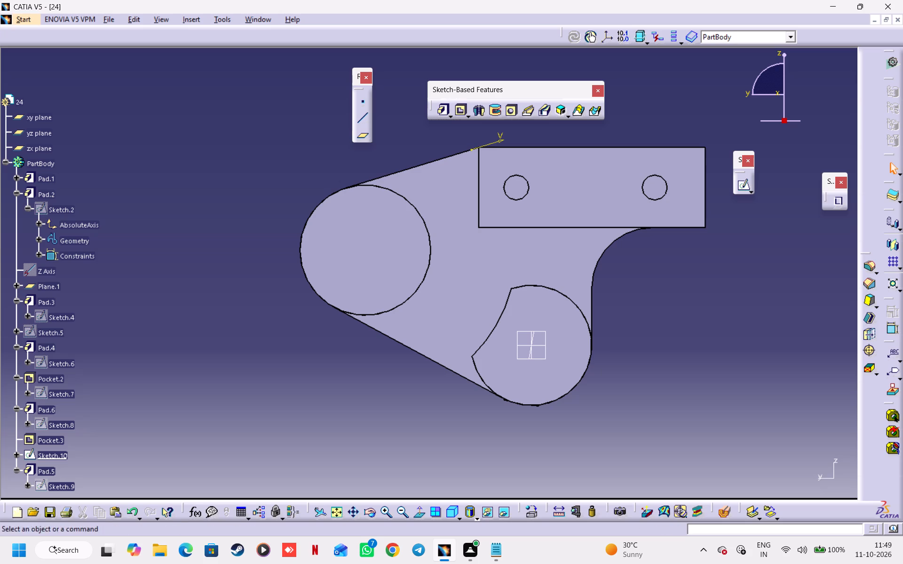
middle_click_drag(383, 265, 392, 313)
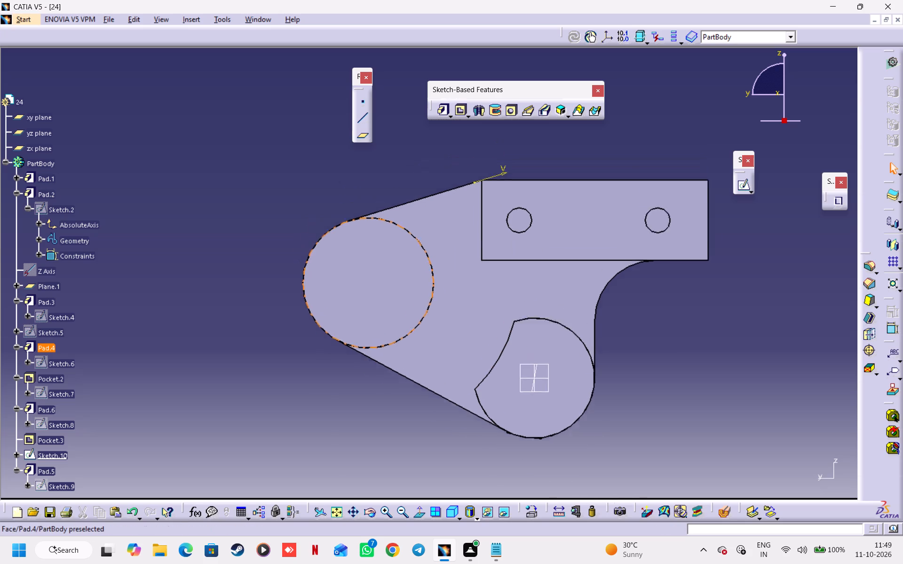
middle_click_drag(392, 313, 385, 293)
left_click(450, 514)
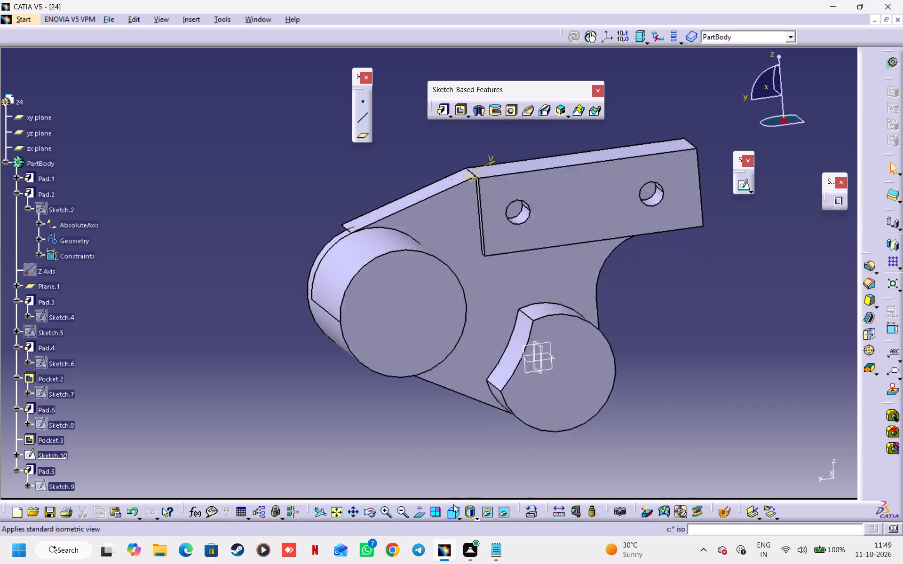
left_click(448, 220)
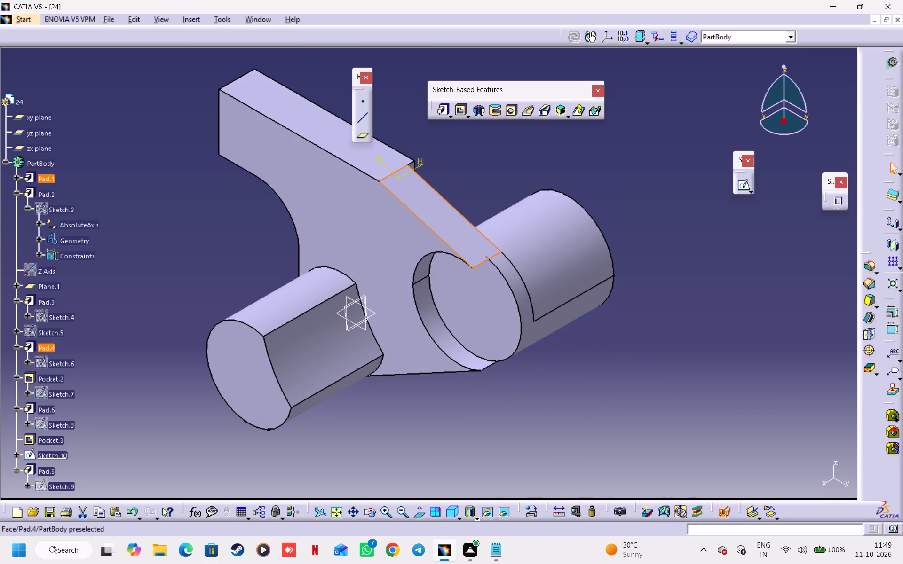
left_click(742, 186)
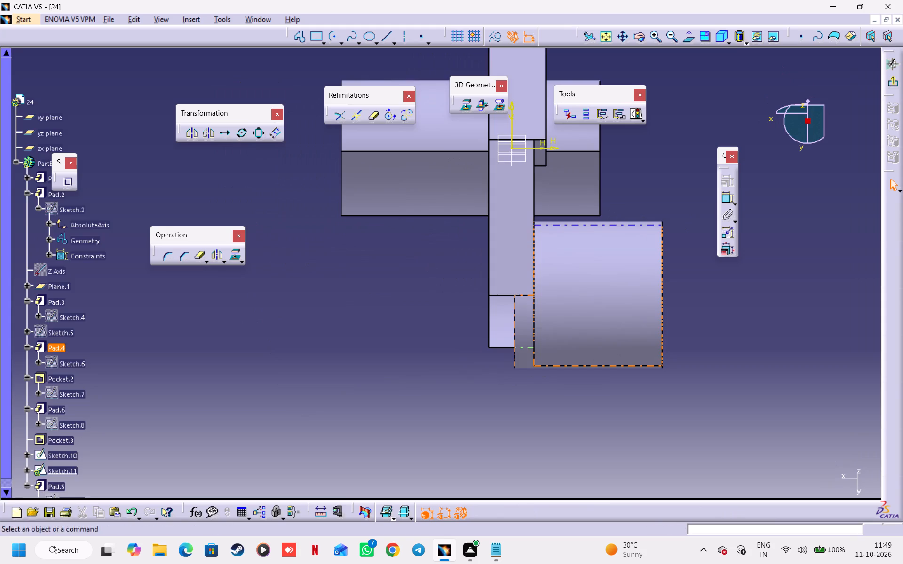
Sketch a rectangle about 17 mm wide and 21.5 mm high, overlapping the sloped edge face and the large cylinder.
scroll(626, 217, "down", 1)
middle_click_drag(625, 217, 562, 275)
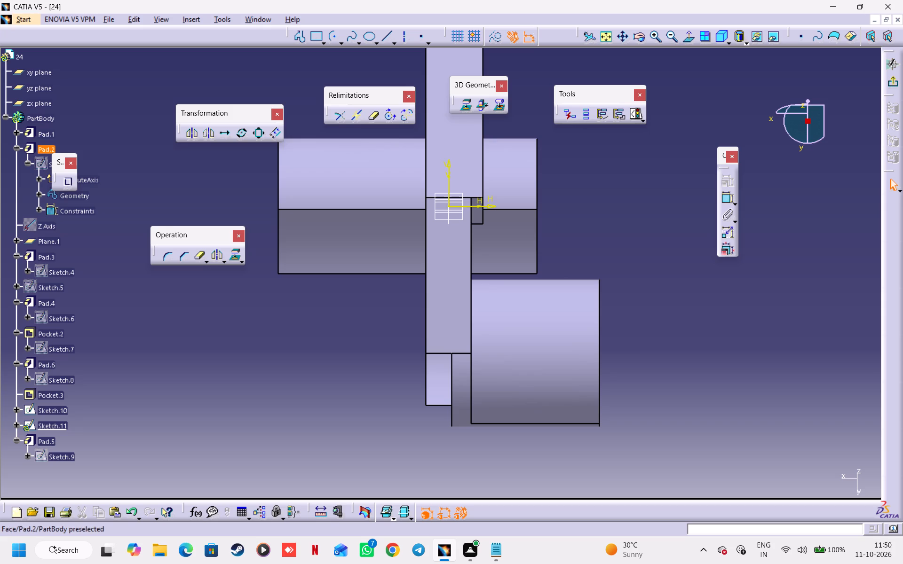
left_click(720, 39)
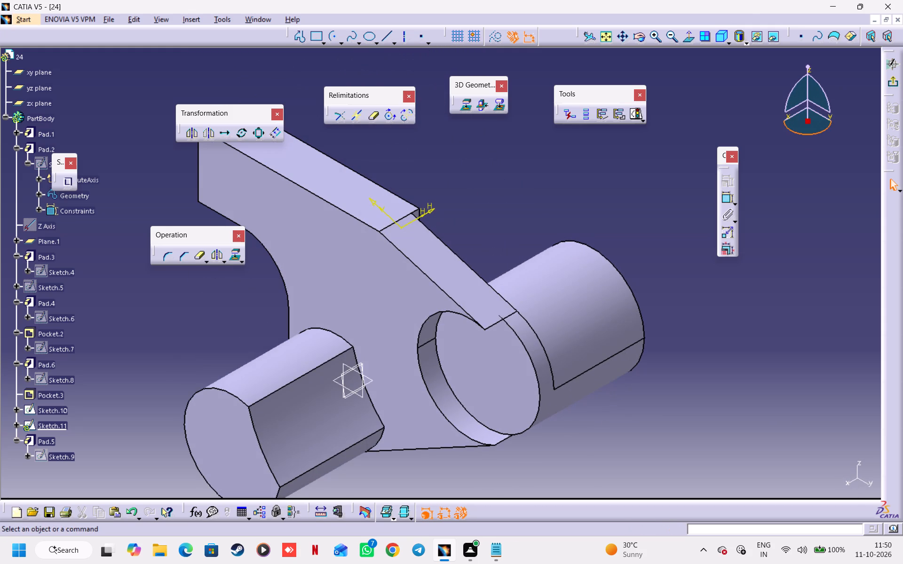
left_click(463, 278)
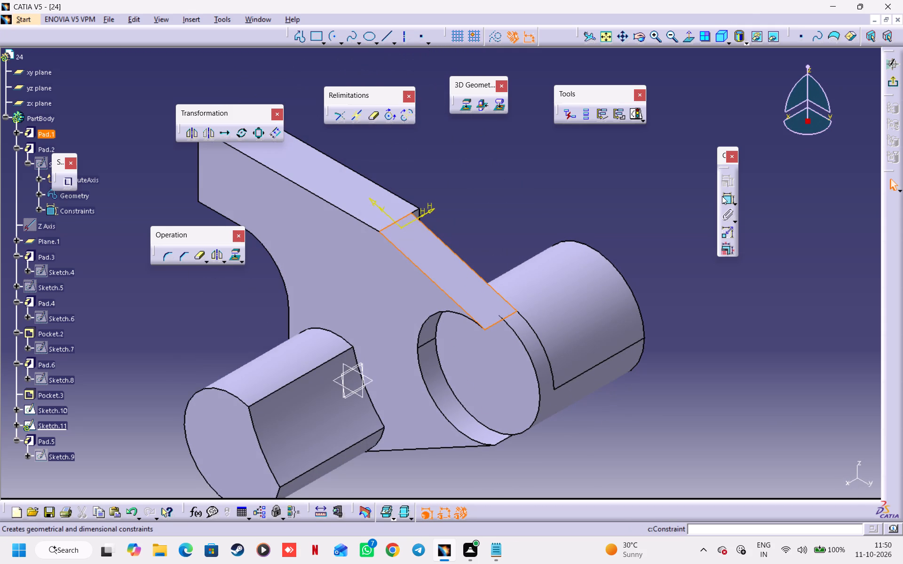
left_click(705, 91)
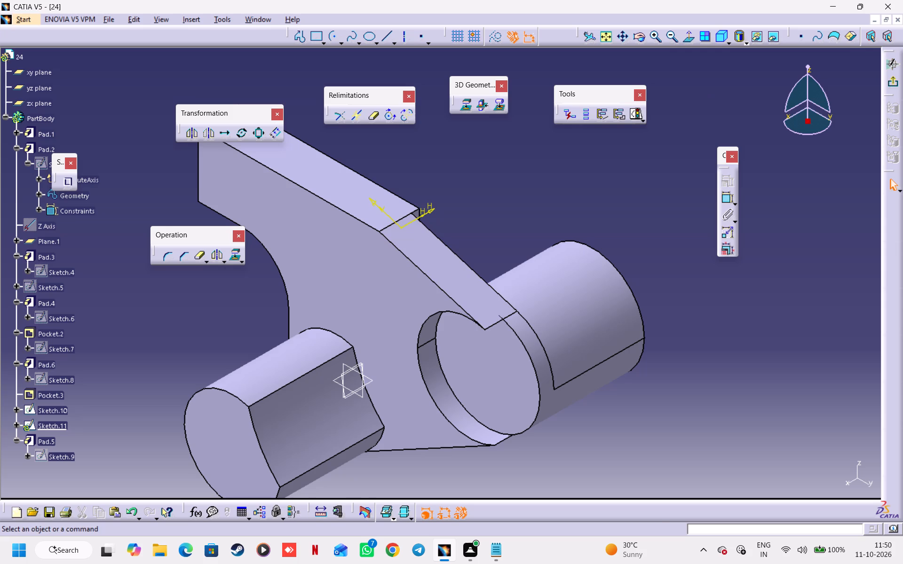
left_click(688, 39)
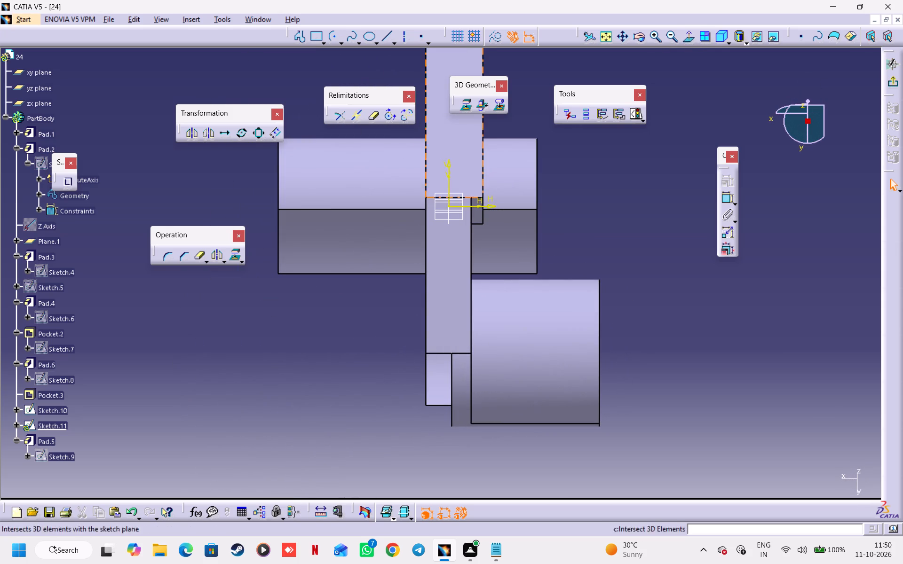
left_click(313, 35)
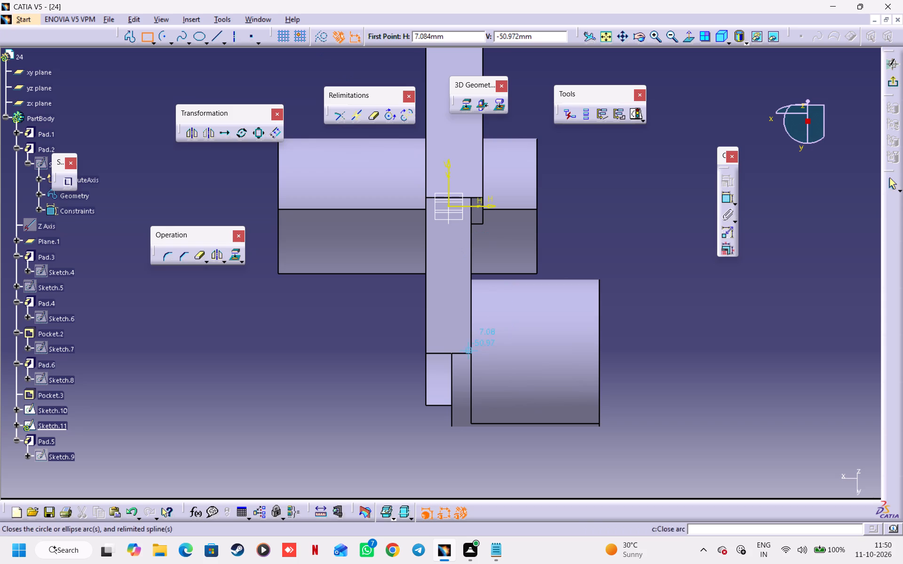
left_click(461, 347)
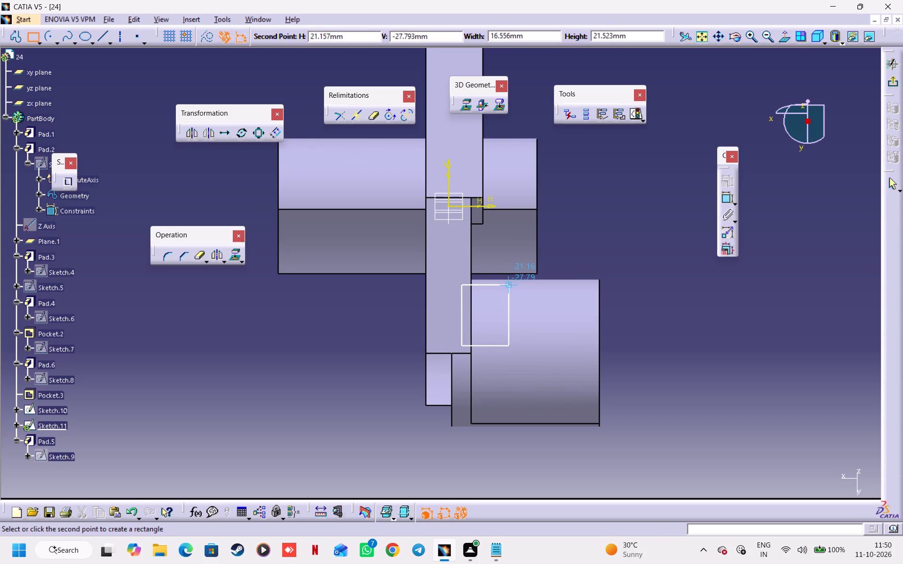
left_click(513, 286)
left_click(396, 339)
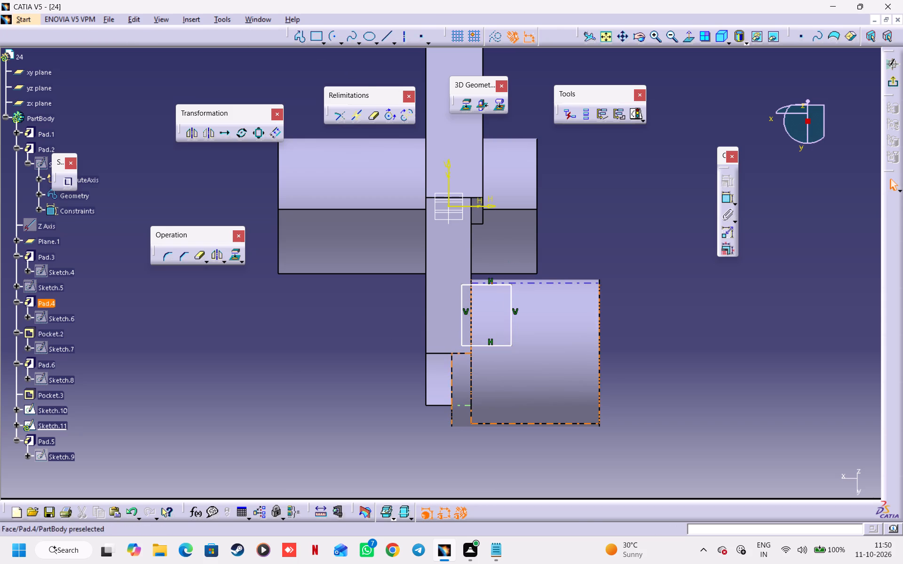
Make the rectangle's lower plate-side corner coincident with the sloped face's corner where it meets the large cylinder at the rounded end.
middle_click_drag(489, 403, 481, 315)
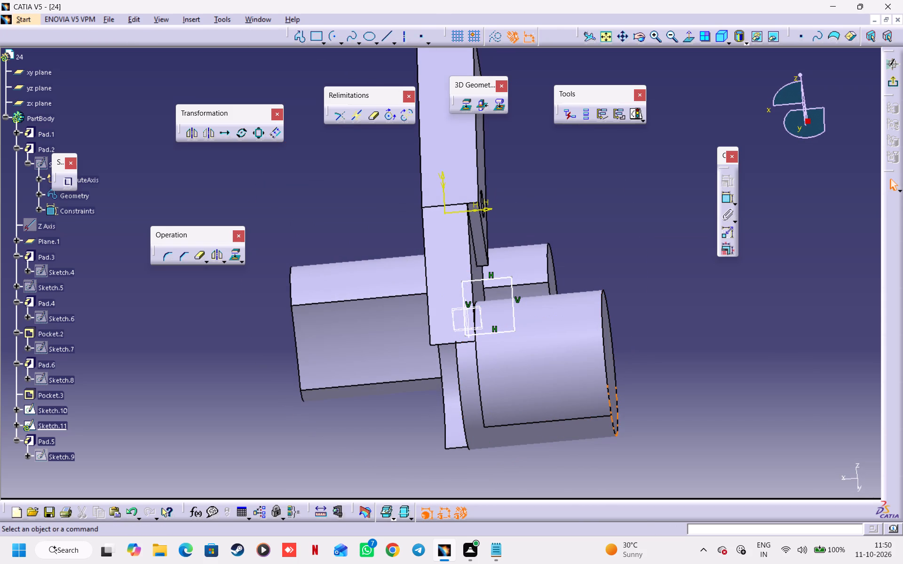
left_click(686, 43)
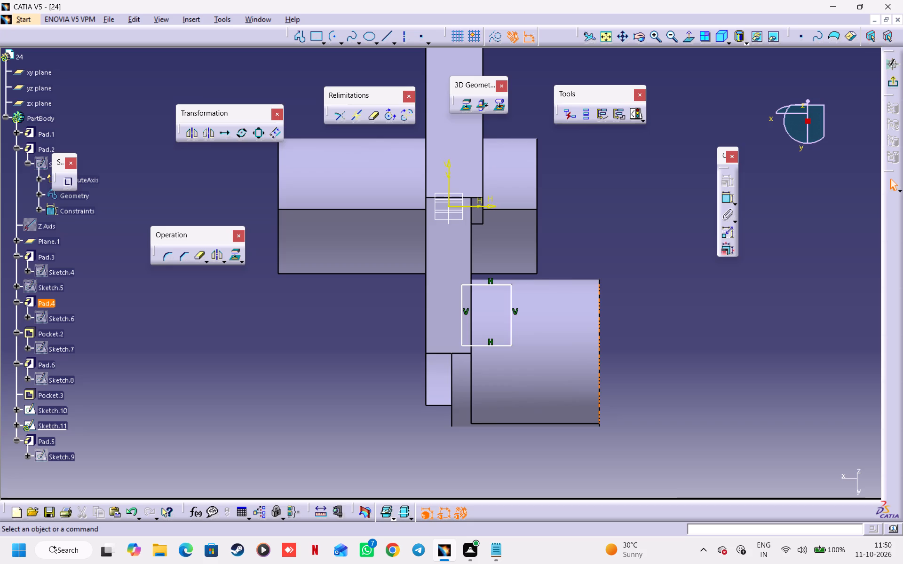
middle_click_drag(535, 388, 527, 268, "ctrl")
middle_click_drag(529, 354, 447, 131)
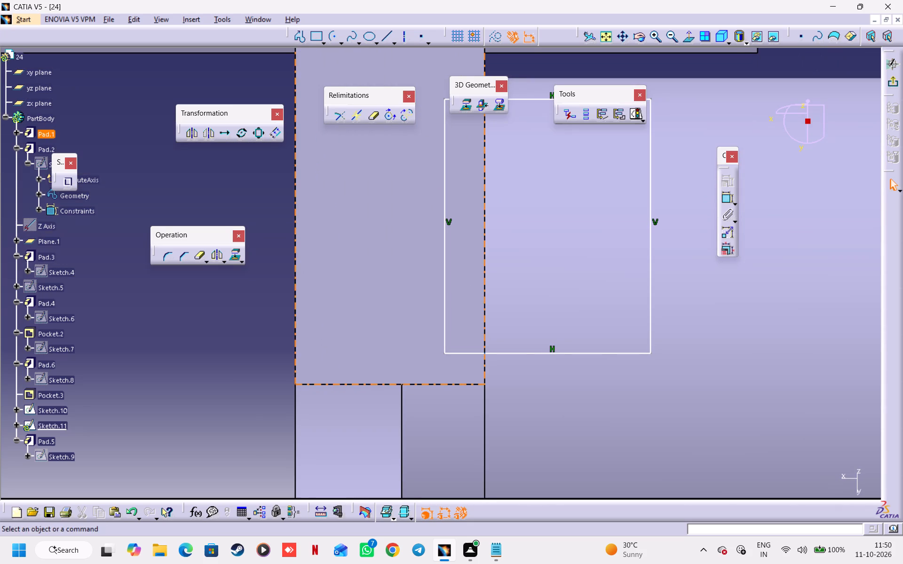
left_click(444, 354)
left_click(484, 385, "ctrl")
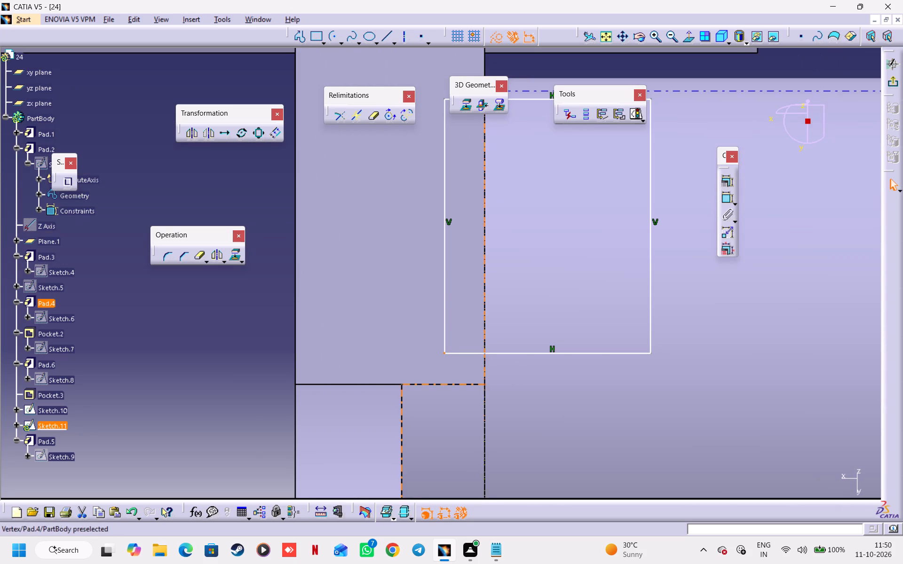
left_click(725, 179)
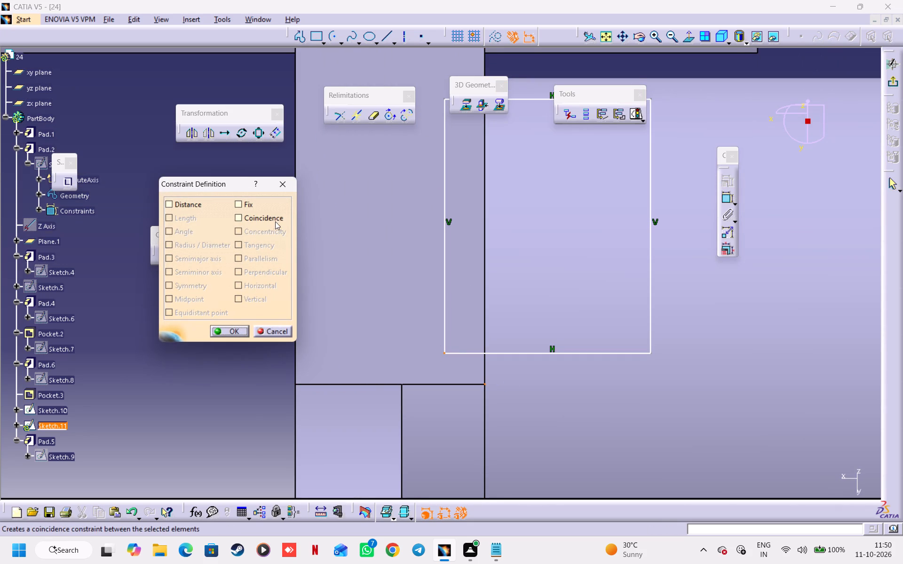
left_click(274, 213)
left_click(238, 336)
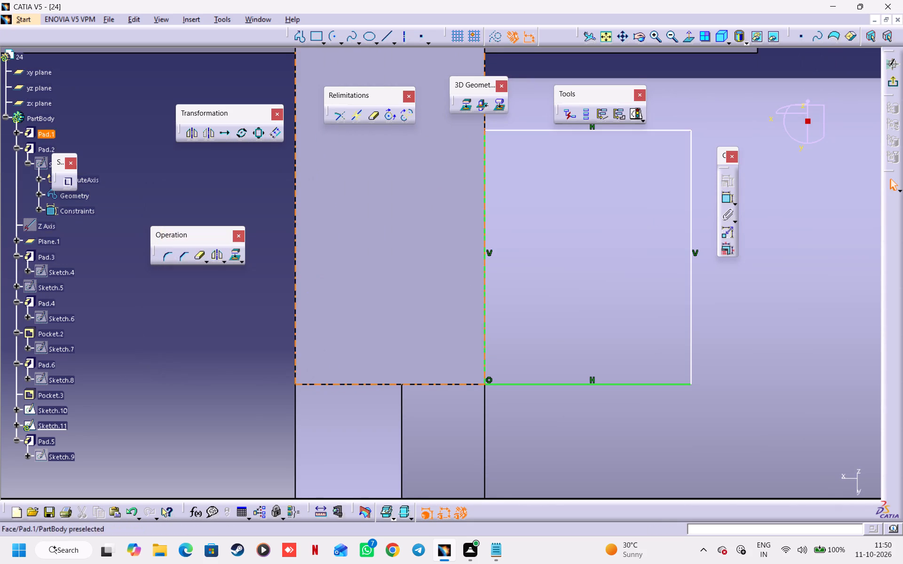
middle_click_drag(325, 268, 324, 334, "ctrl")
left_click(297, 313)
Dimension the rectangle's vertical side and set its height to 25 mm.
middle_click_drag(756, 312, 726, 334)
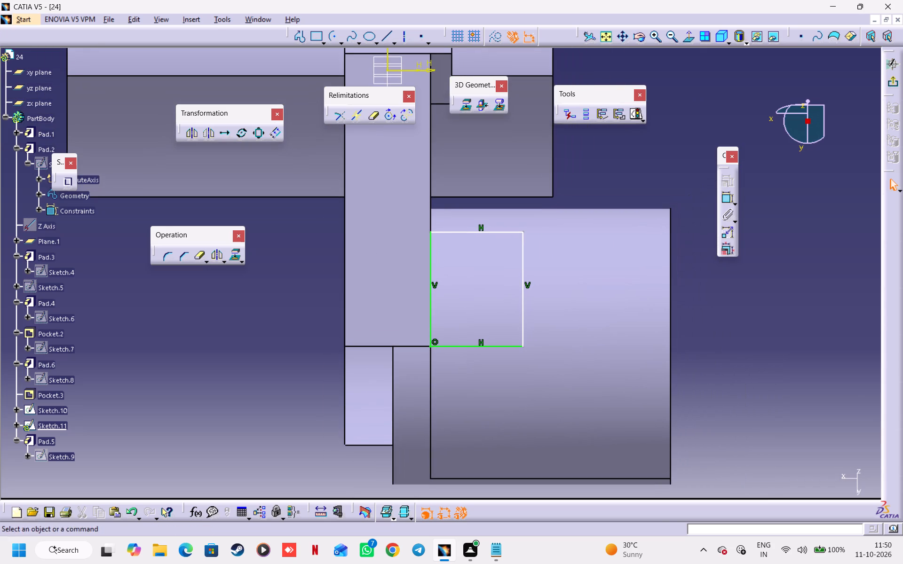
left_click(725, 196)
left_click(523, 304)
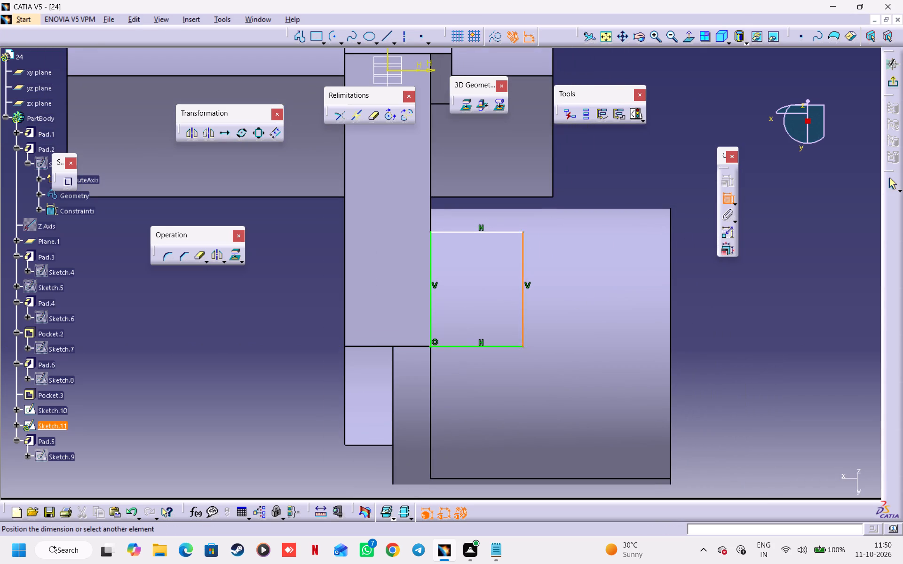
left_click(692, 294)
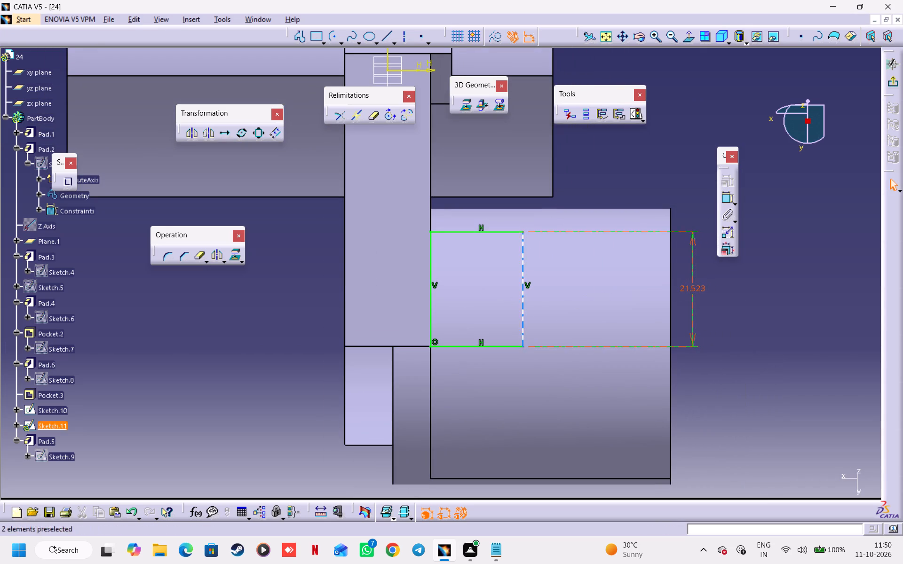
double_click(692, 286)
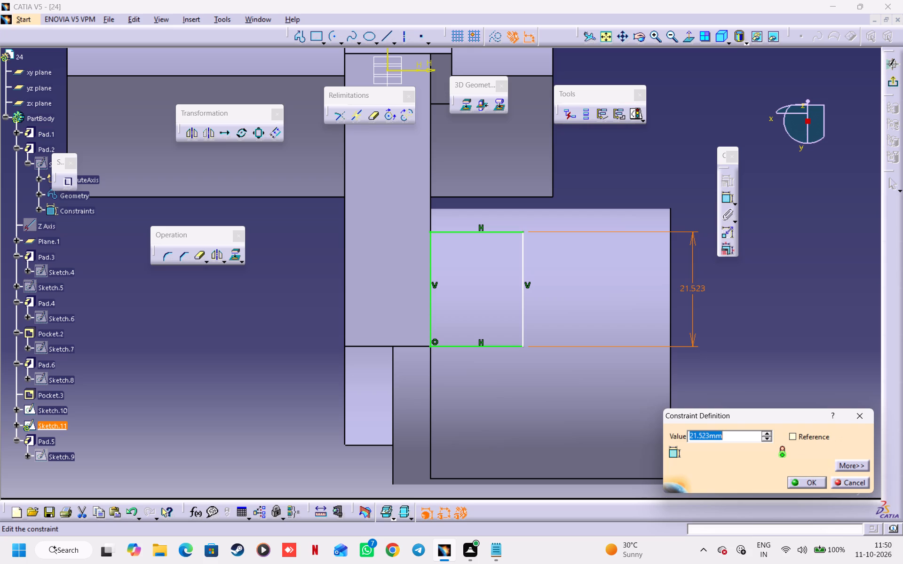
type("25")
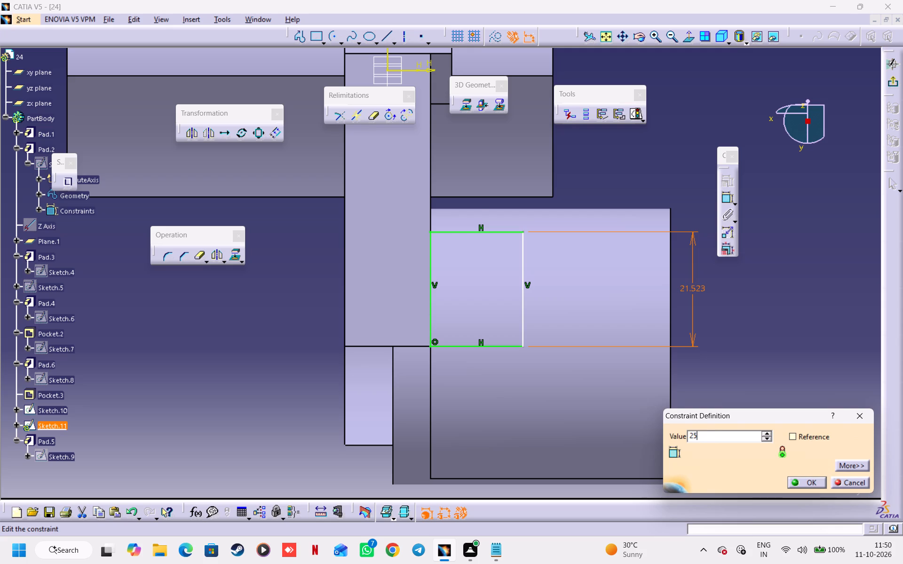
left_click(841, 316)
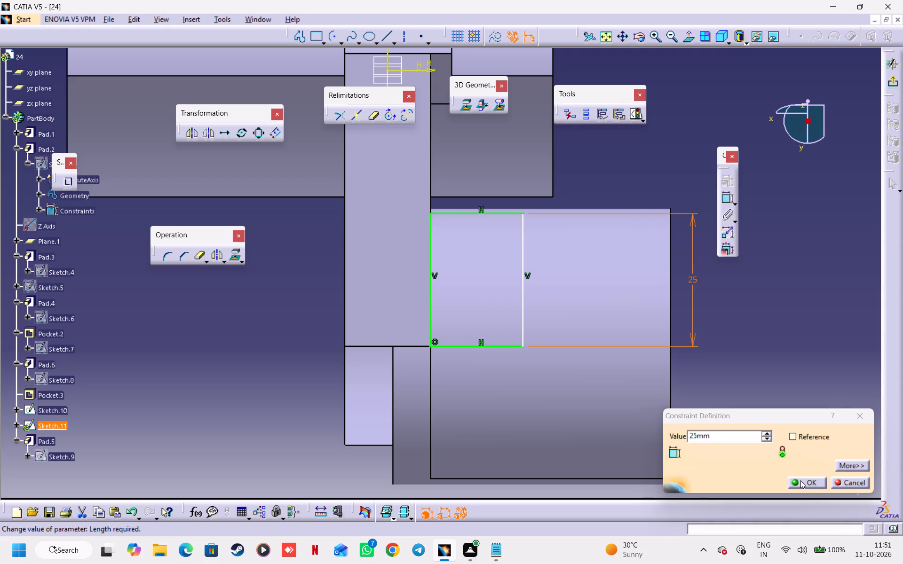
left_click(800, 481)
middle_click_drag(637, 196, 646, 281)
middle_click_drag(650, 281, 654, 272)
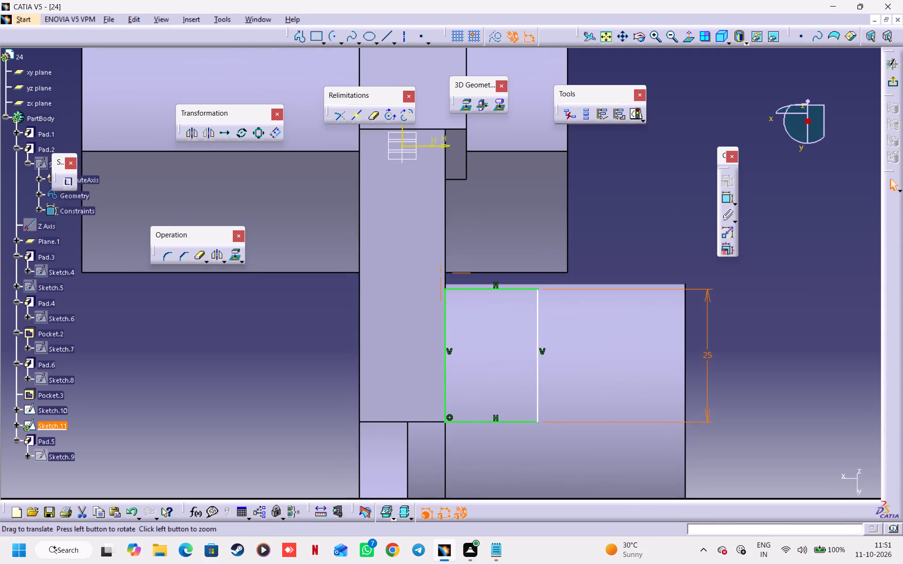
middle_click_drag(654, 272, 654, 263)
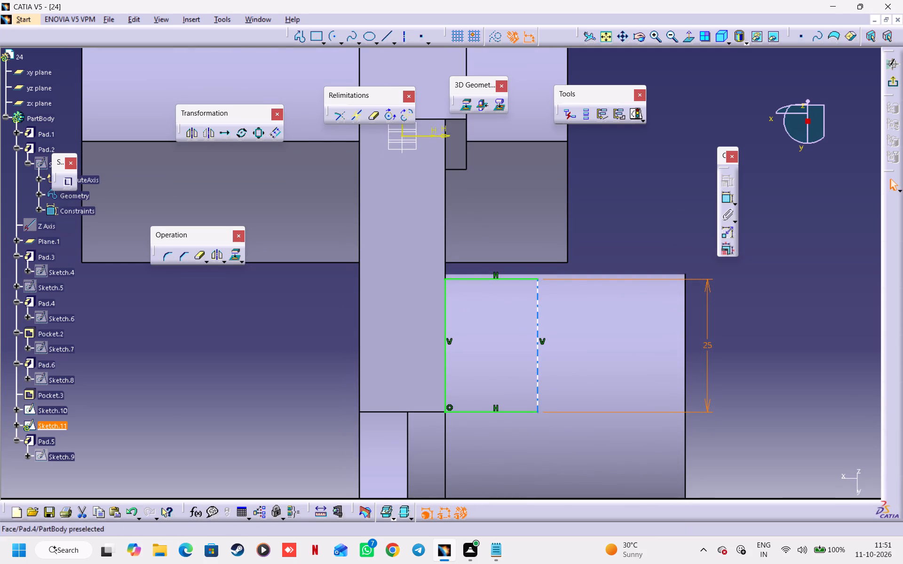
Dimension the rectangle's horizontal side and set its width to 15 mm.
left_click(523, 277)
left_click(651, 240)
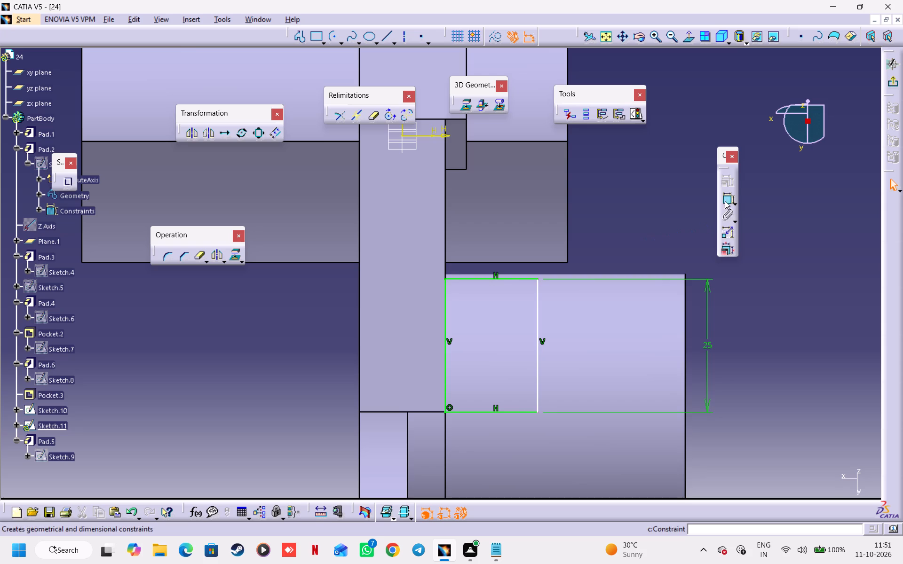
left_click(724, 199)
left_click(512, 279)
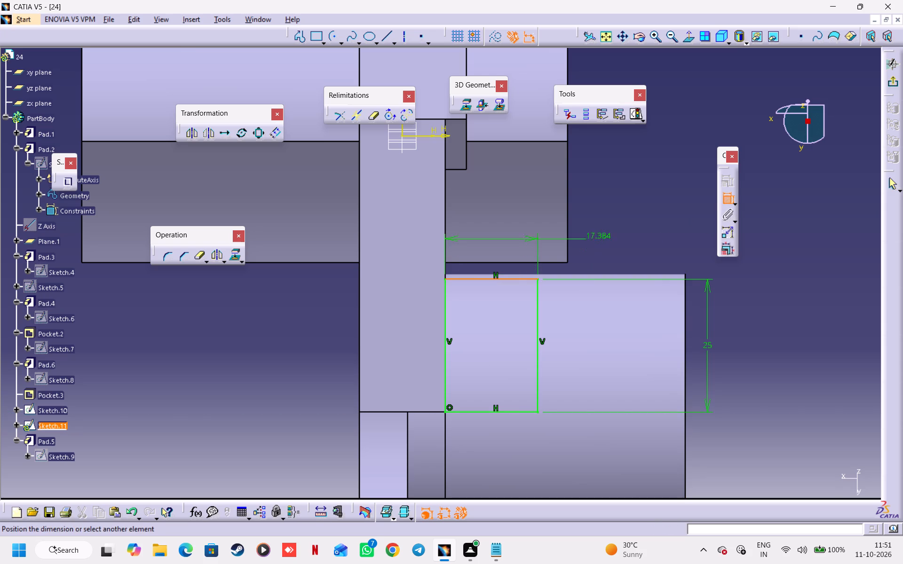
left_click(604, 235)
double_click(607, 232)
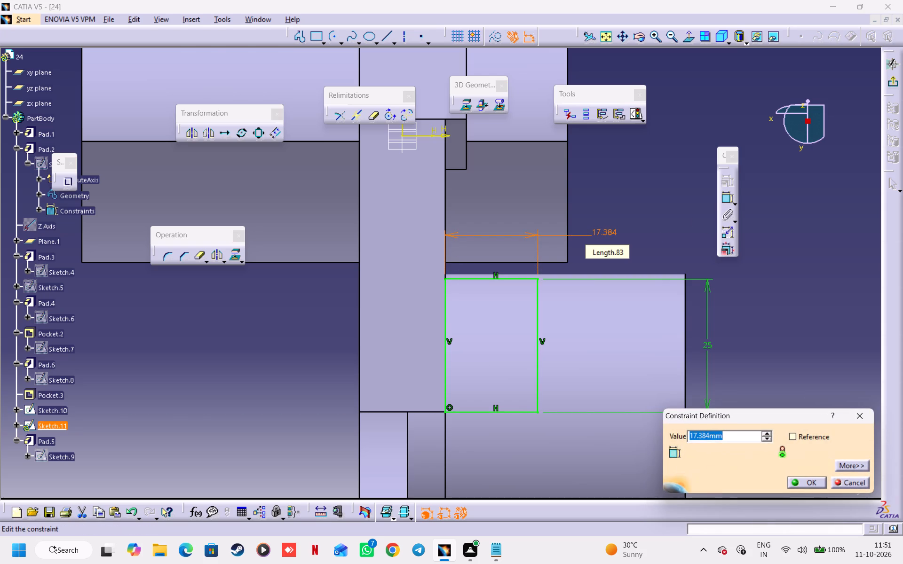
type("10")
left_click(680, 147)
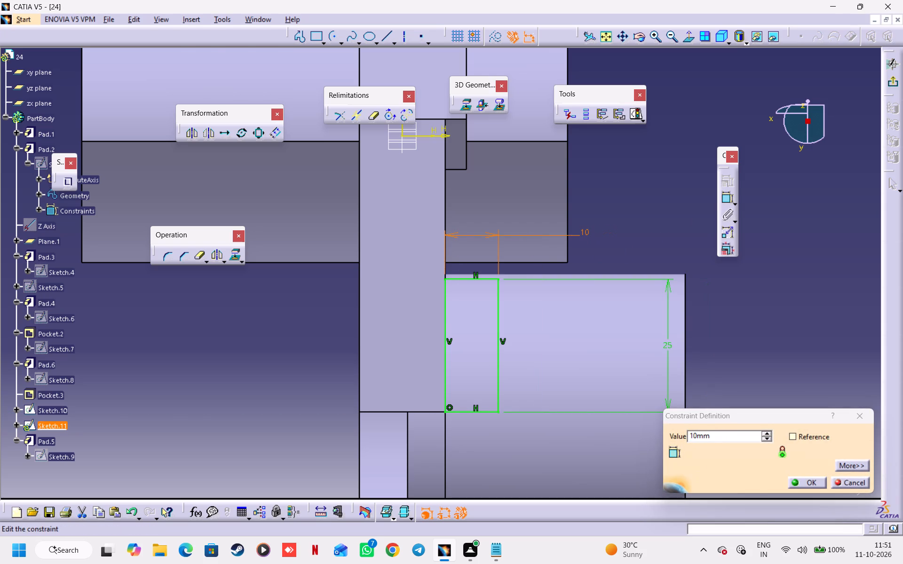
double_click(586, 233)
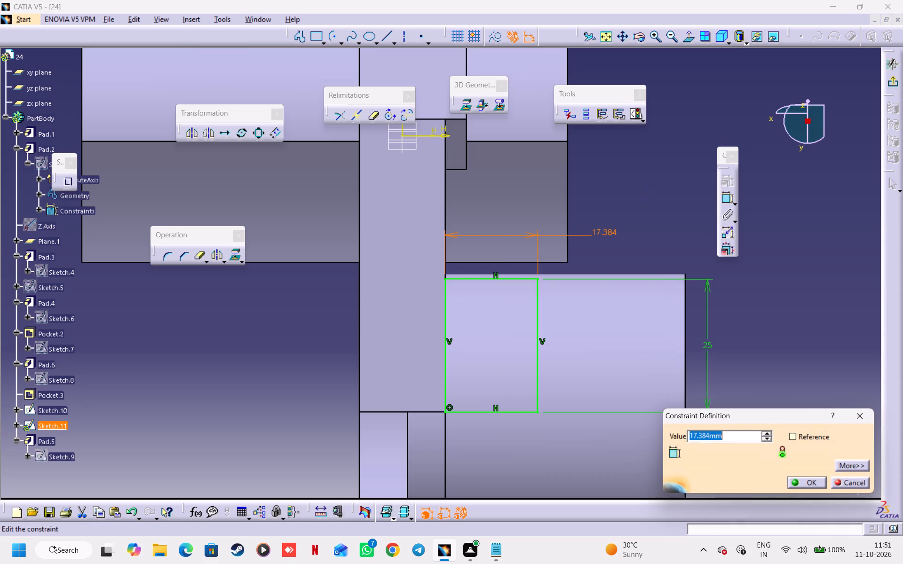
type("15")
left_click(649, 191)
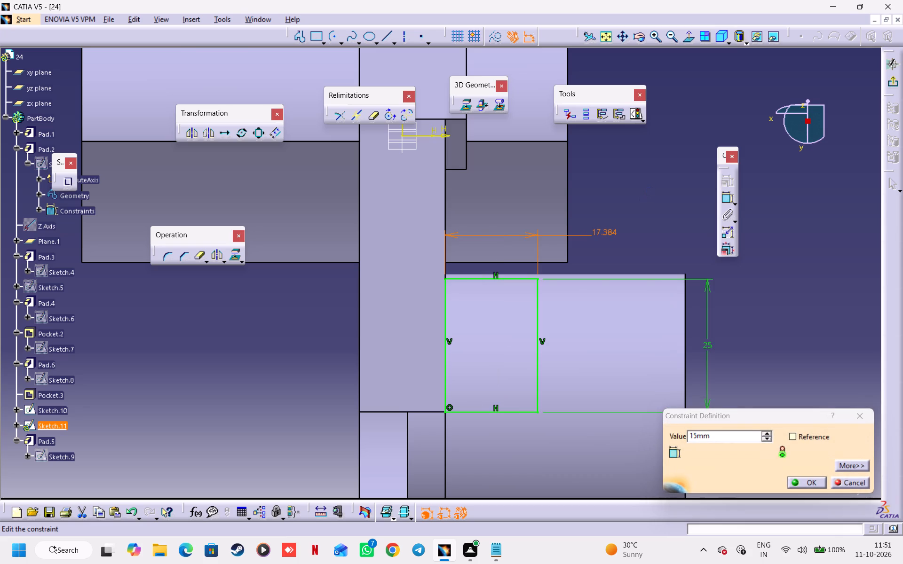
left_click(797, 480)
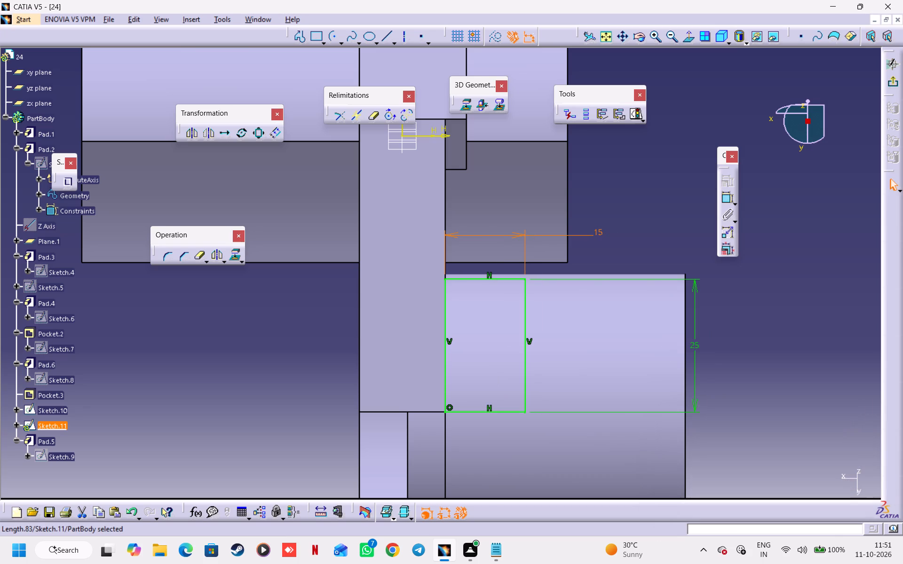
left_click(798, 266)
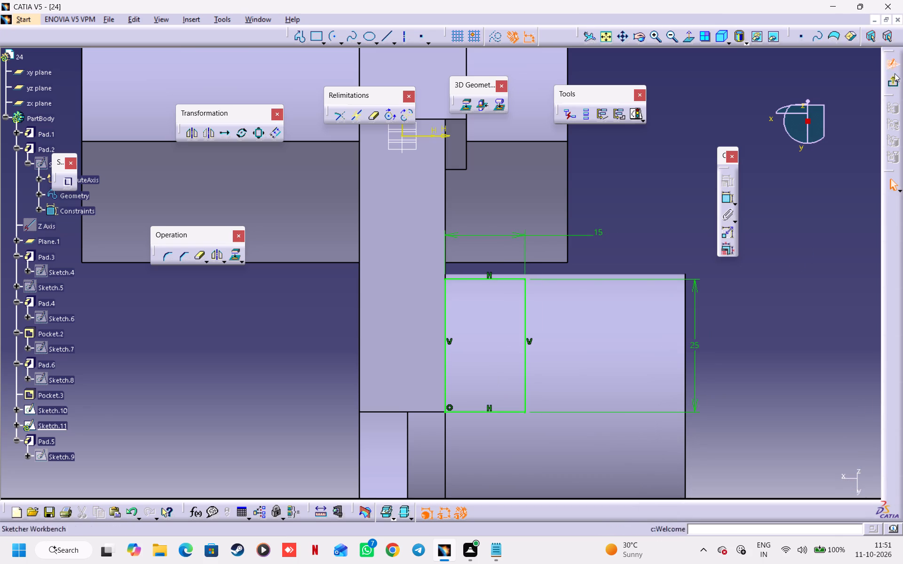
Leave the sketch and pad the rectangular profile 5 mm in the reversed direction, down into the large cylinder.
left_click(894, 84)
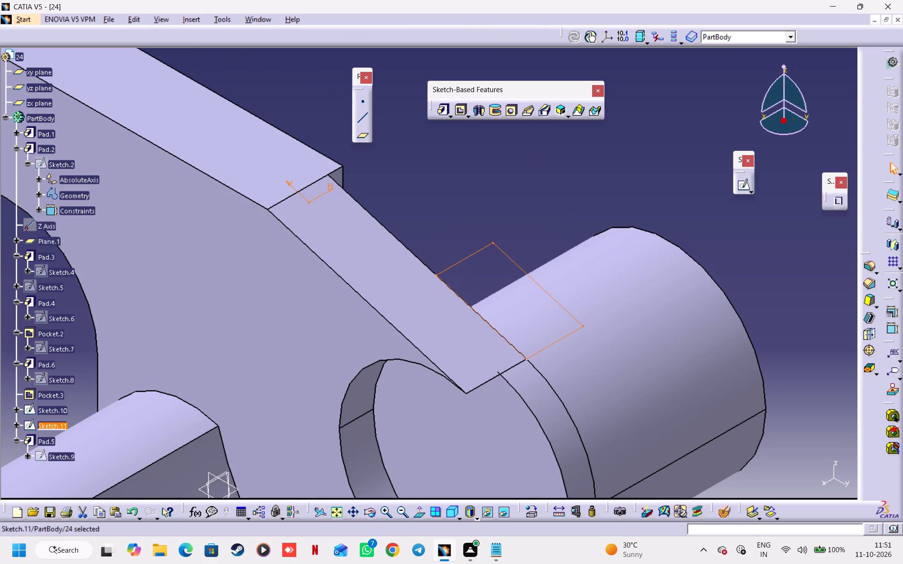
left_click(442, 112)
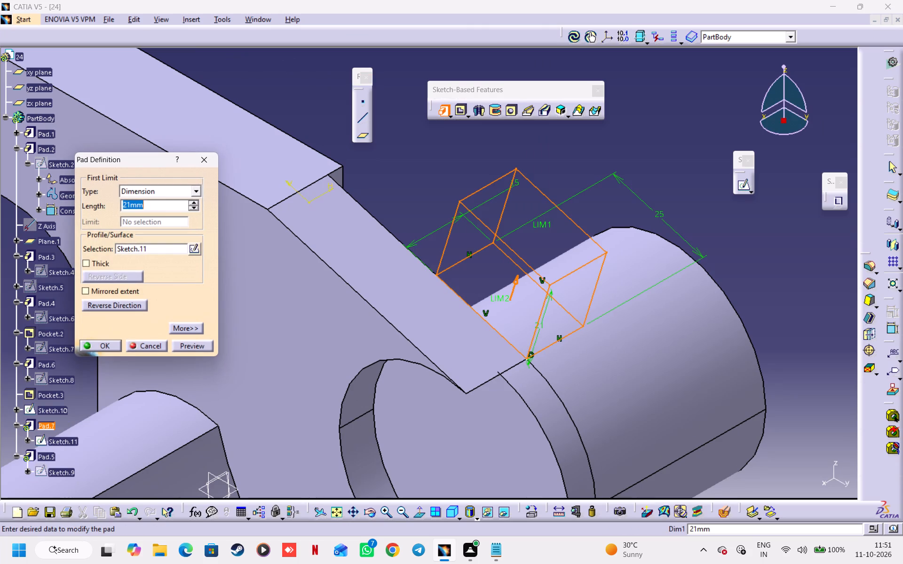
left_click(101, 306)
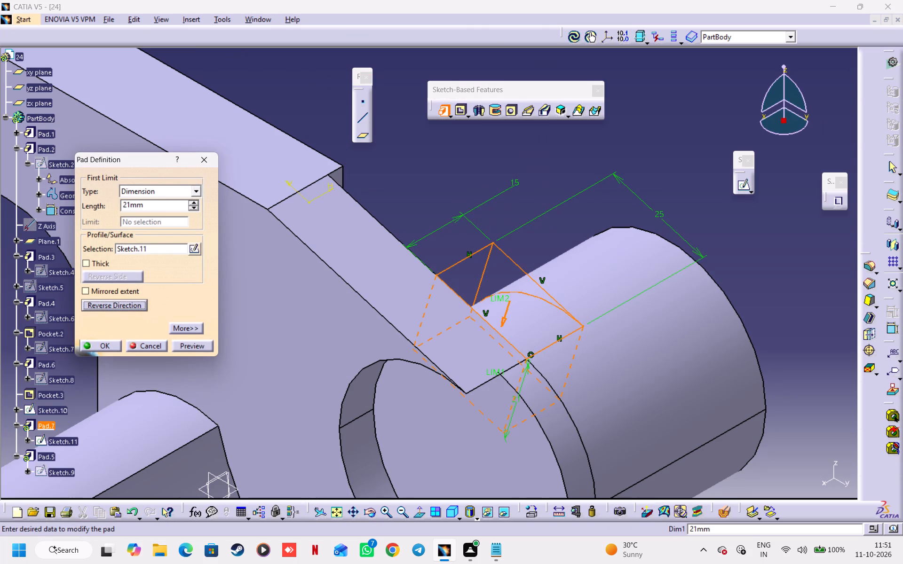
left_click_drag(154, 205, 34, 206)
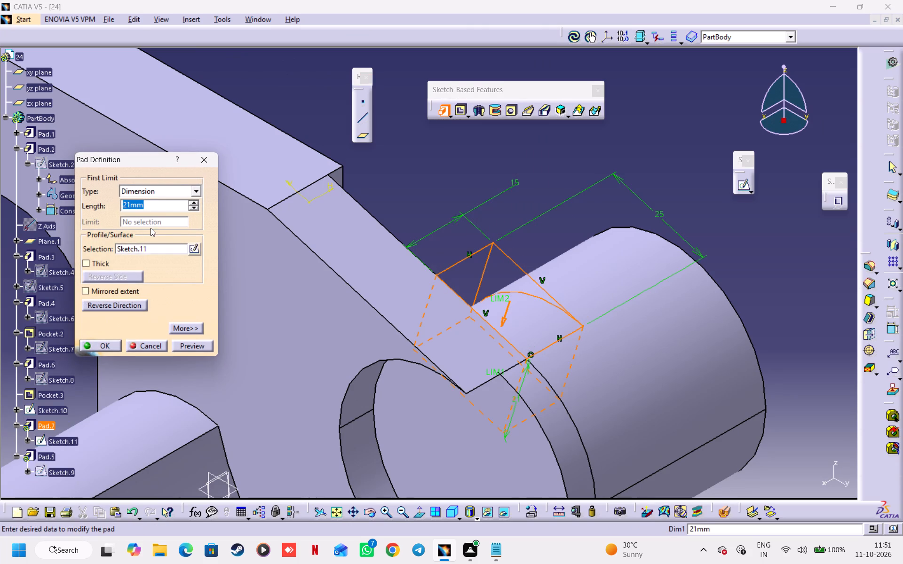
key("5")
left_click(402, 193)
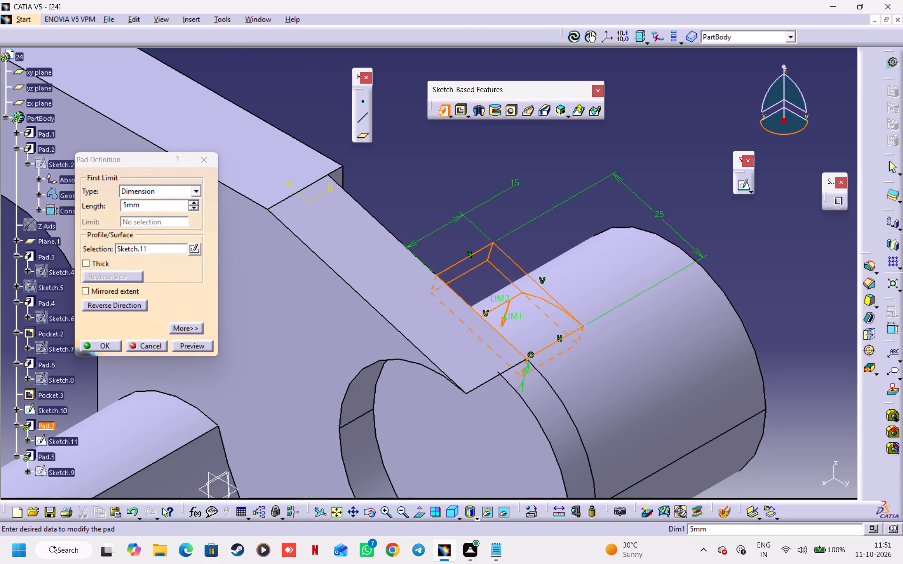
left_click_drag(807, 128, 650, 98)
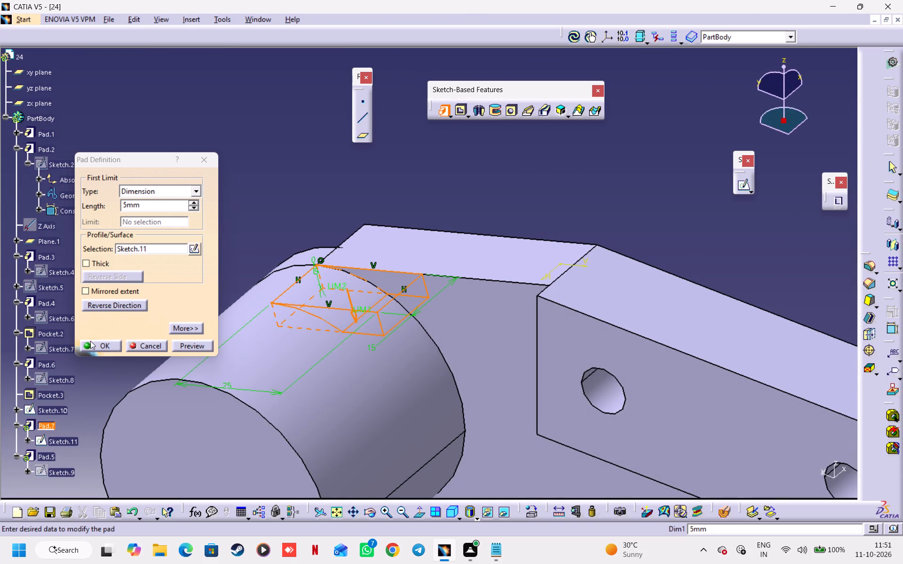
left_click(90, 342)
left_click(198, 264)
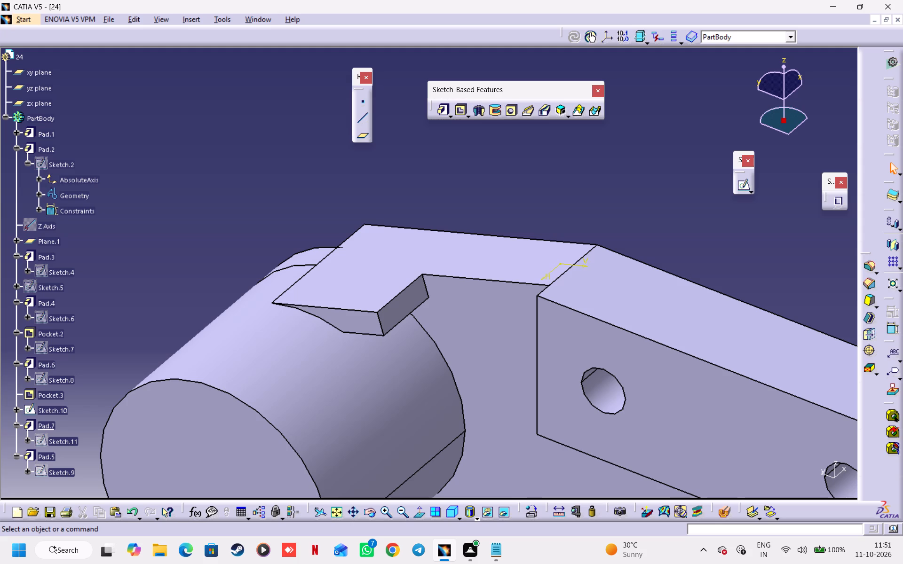
Examine the whole part from several sides, checking the new edge pad, the rectangular arm and both cylinders.
middle_click_drag(565, 153, 562, 268, "ctrl")
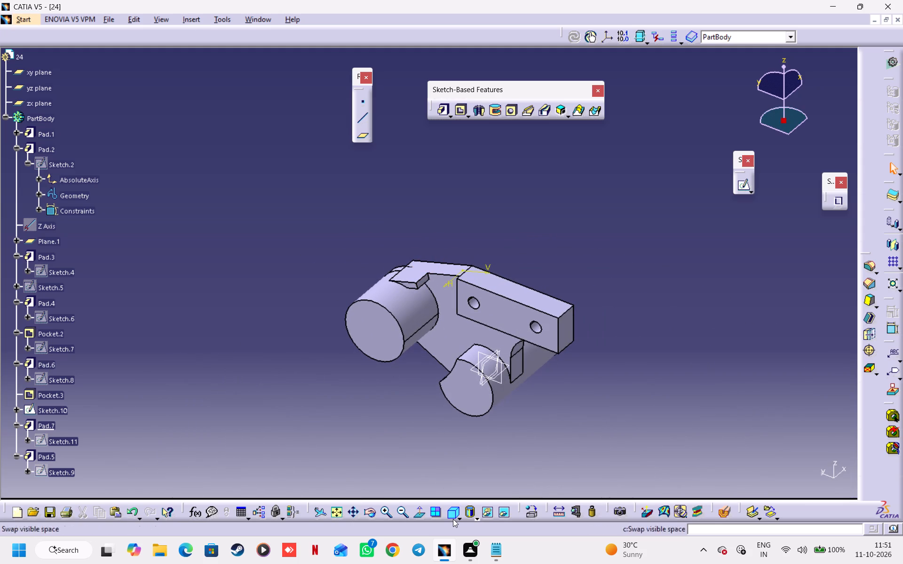
left_click(453, 519)
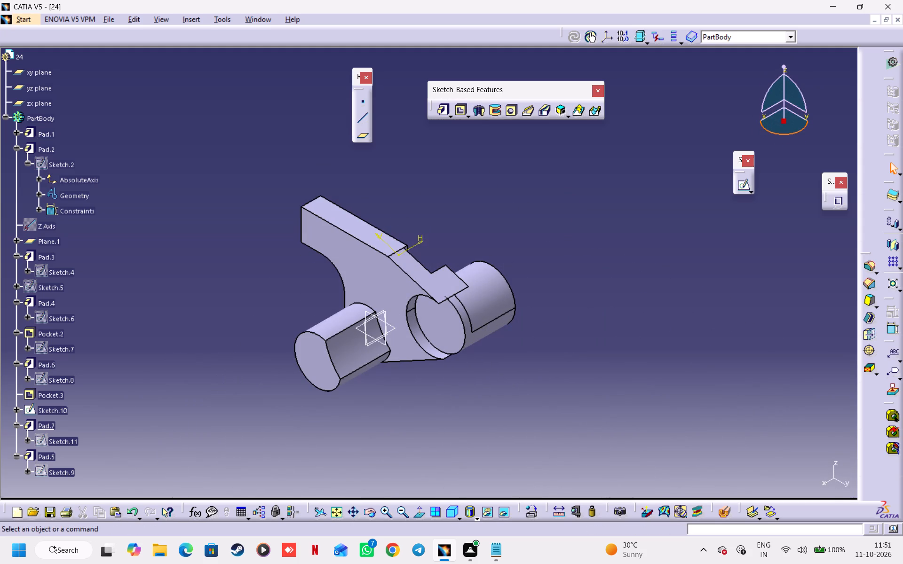
left_click_drag(783, 136, 819, 115)
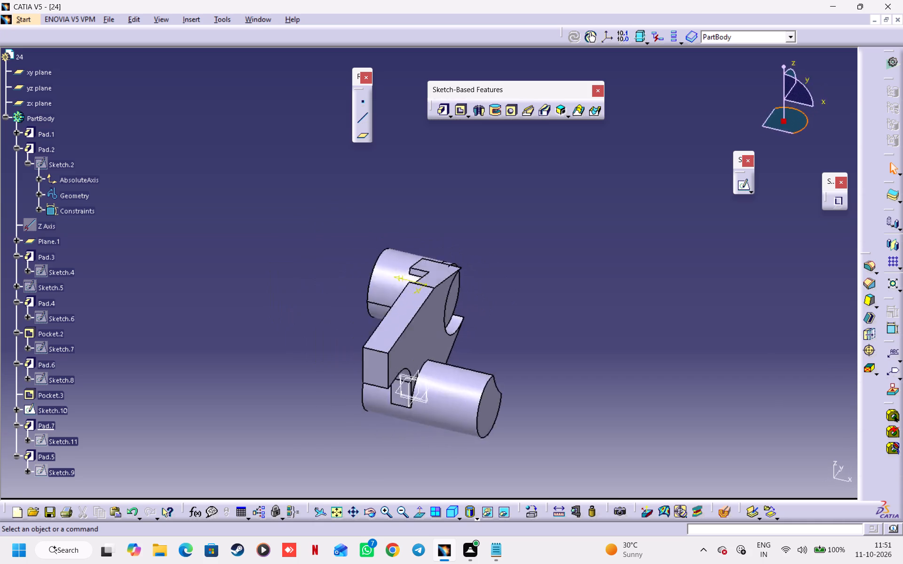
left_click_drag(819, 115, 824, 97)
left_click_drag(804, 123, 807, 114)
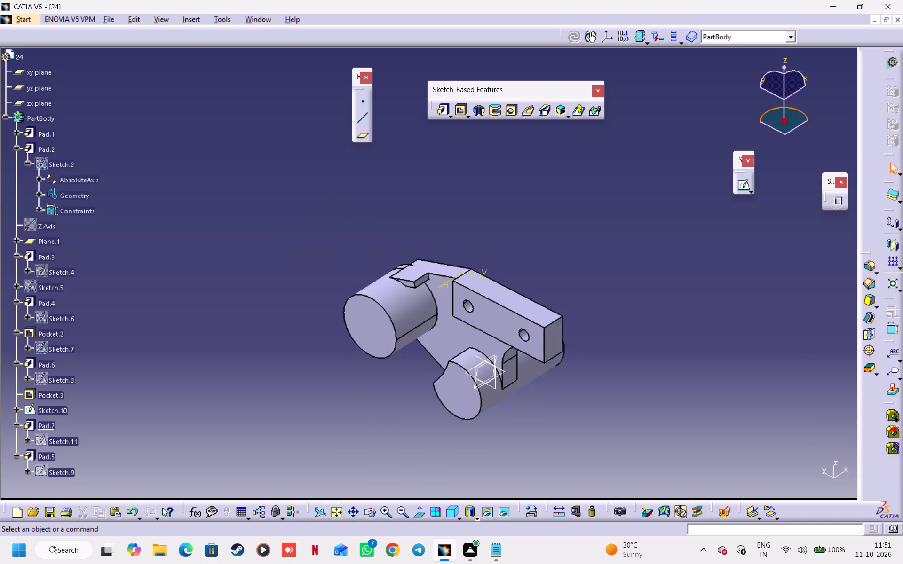
left_click_drag(807, 114, 792, 105)
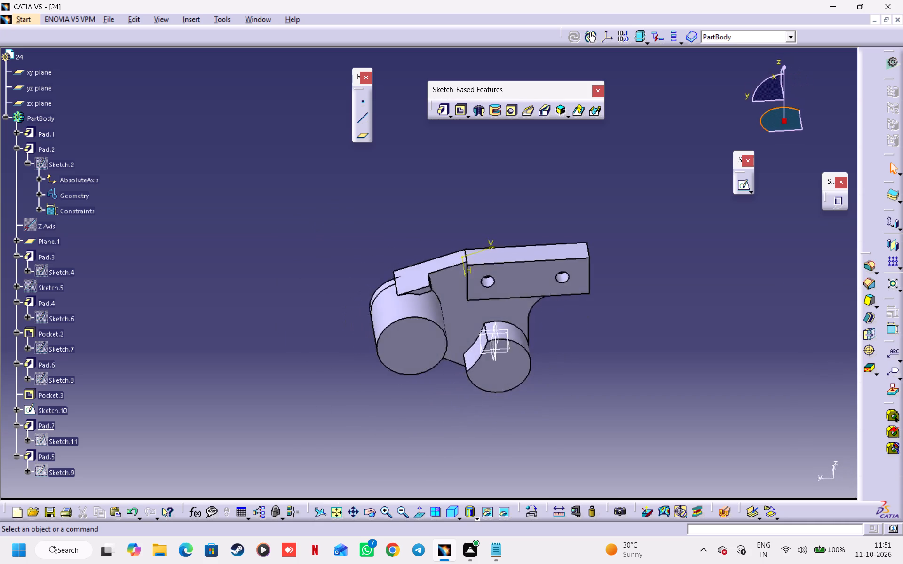
left_click_drag(792, 105, 824, 113)
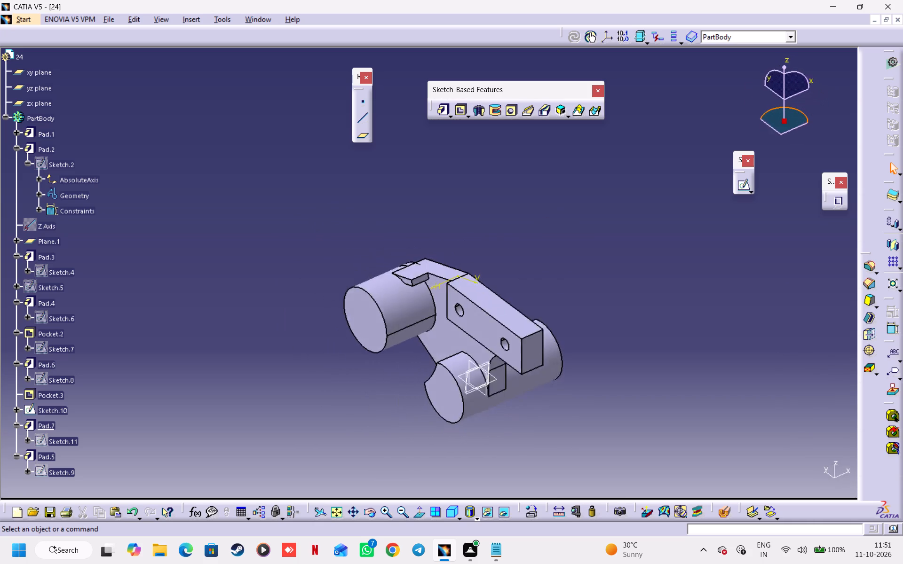
left_click_drag(824, 113, 797, 83)
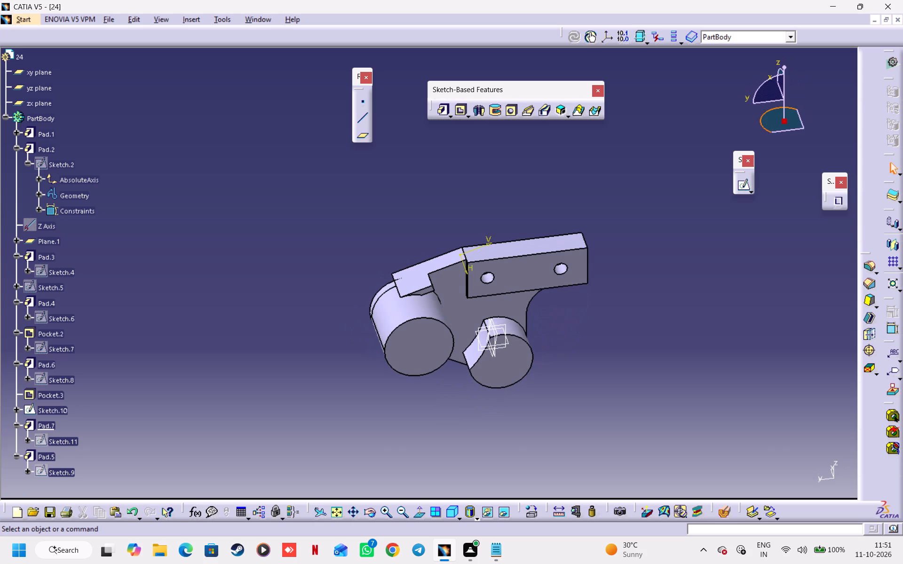
left_click_drag(797, 83, 784, 85)
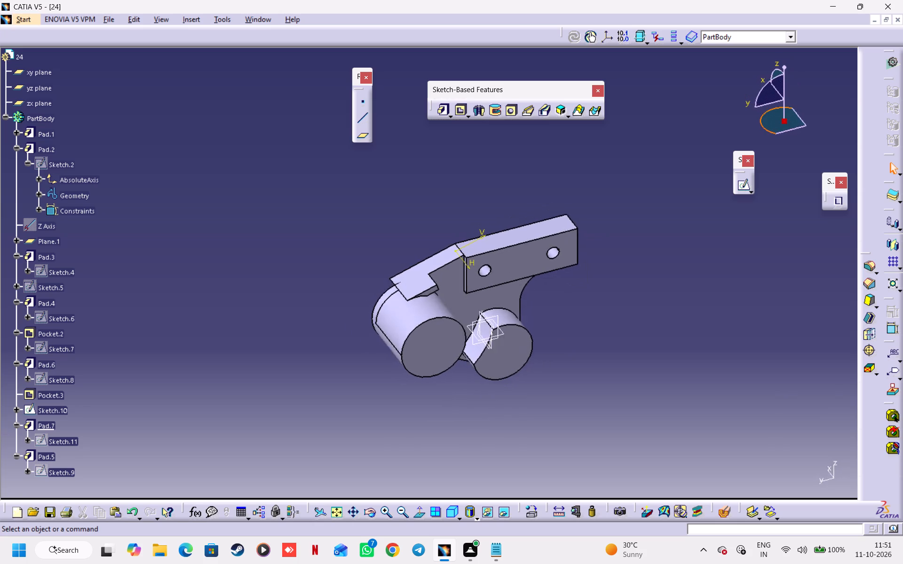
left_click_drag(784, 85, 792, 148)
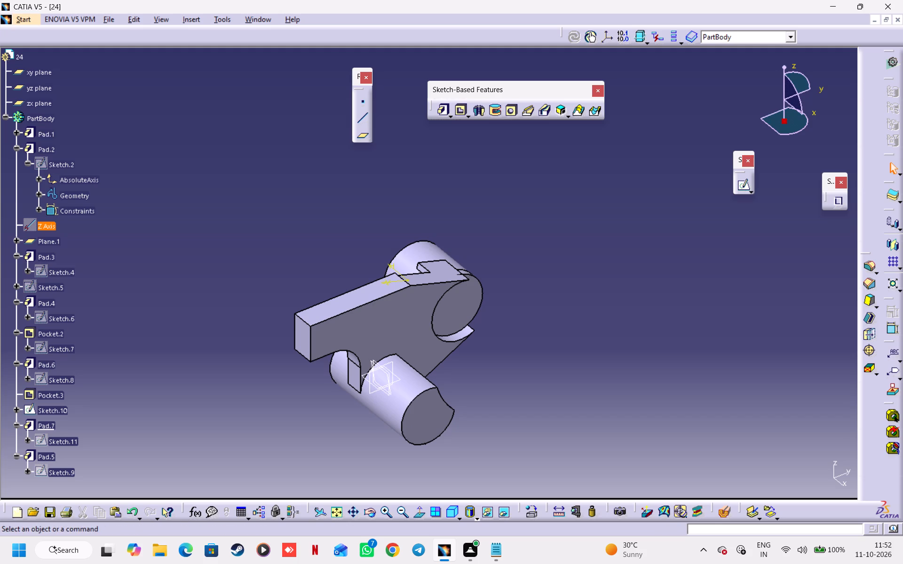
left_click(26, 163)
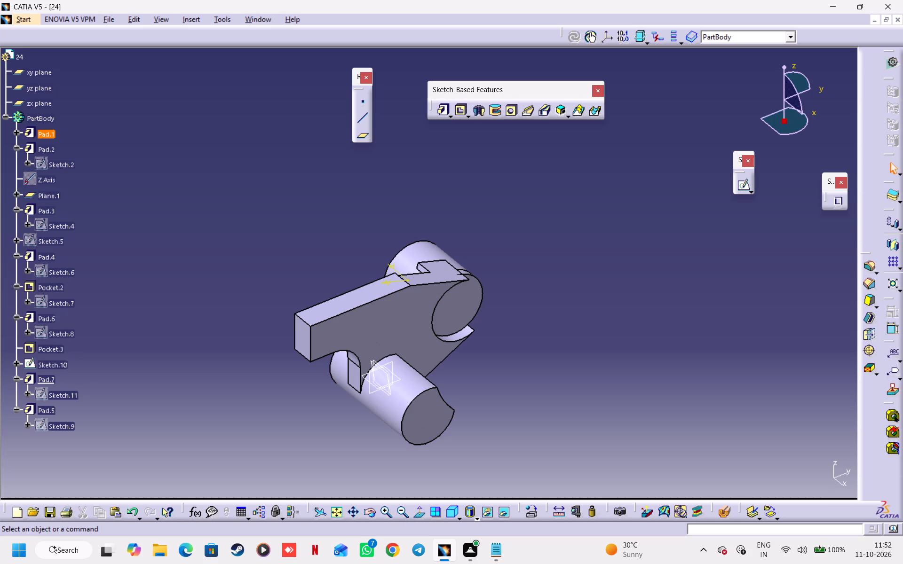
Undo the recent changes back past the sloped-edge pad and its rectangular sketch.
key("ctrl+z")
key("ctrl+z")
key("ctrl+z")
key("ctrl+z")
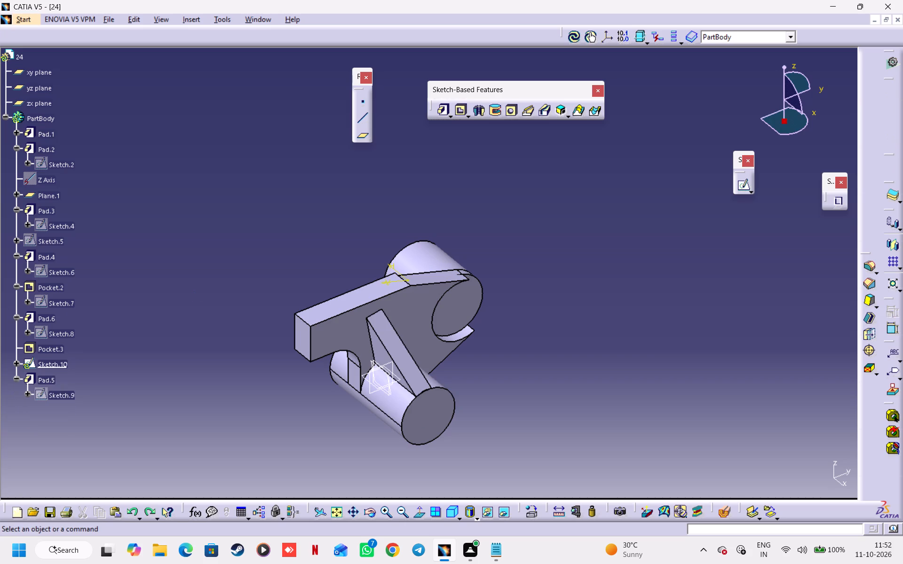
Delete Pocket.3, the two holes through the rectangular arm, together with its exclusive parents.
left_click_drag(800, 130, 805, 127)
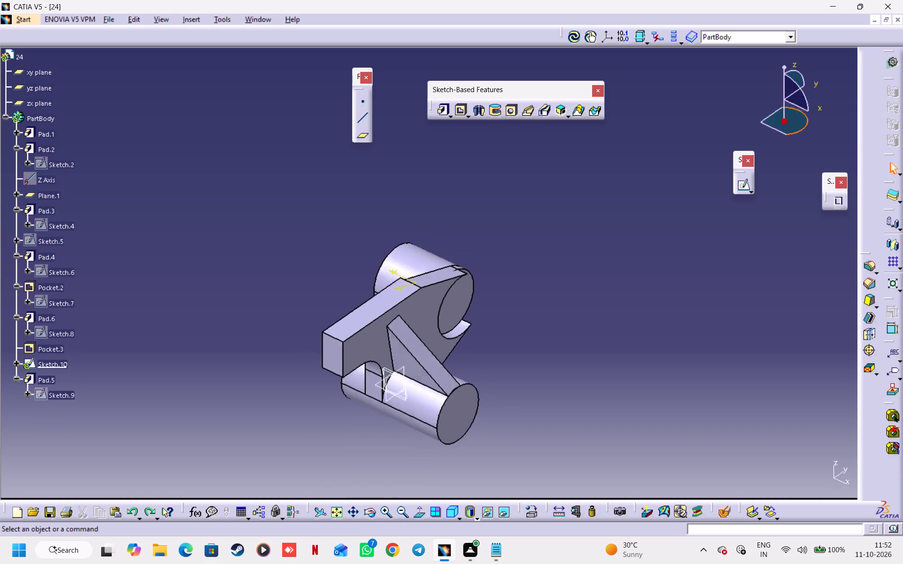
left_click_drag(805, 127, 808, 157)
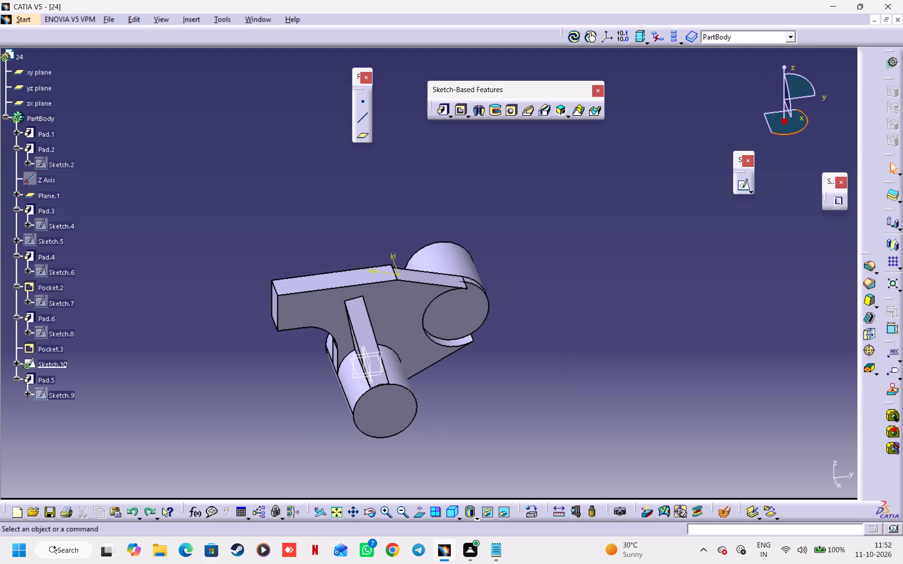
left_click_drag(808, 157, 816, 141)
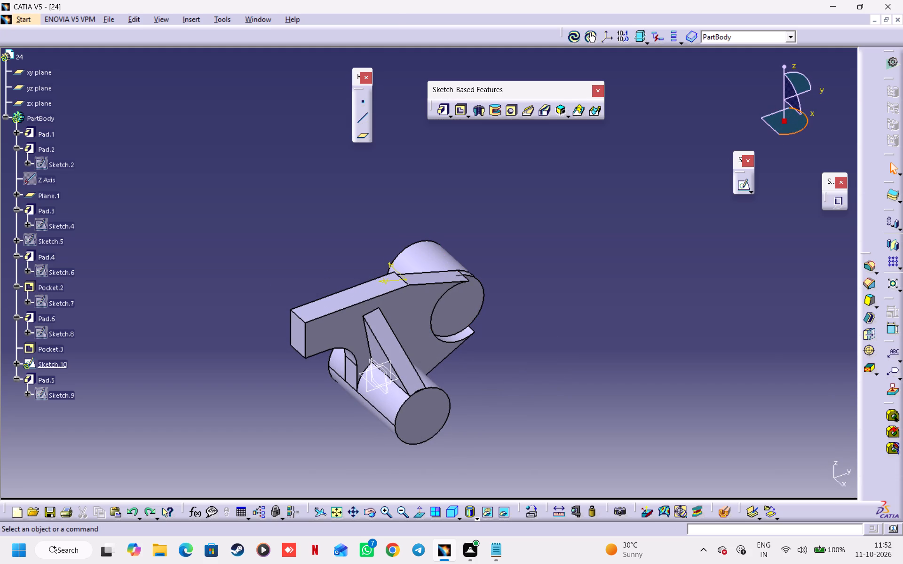
left_click_drag(801, 131, 835, 74)
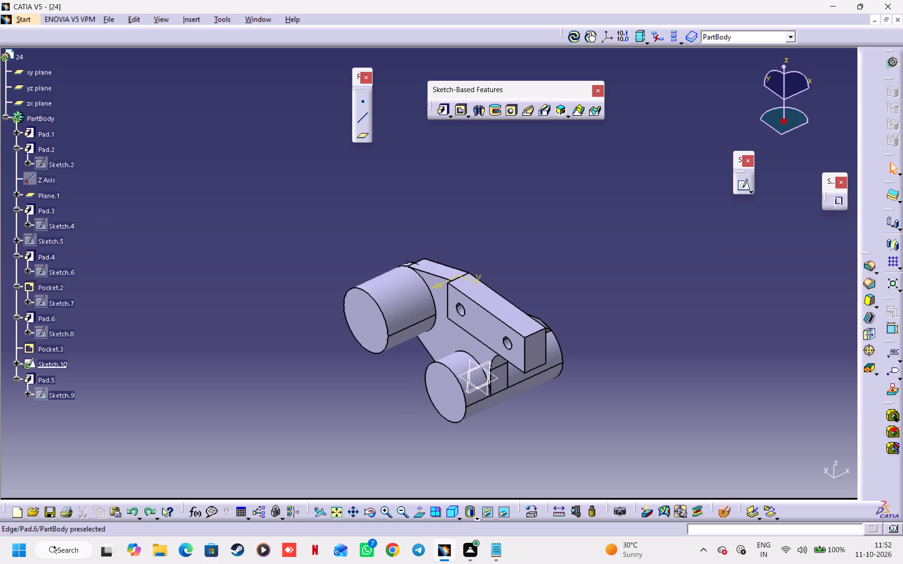
left_click(53, 354)
right_click(53, 351)
left_click(109, 276)
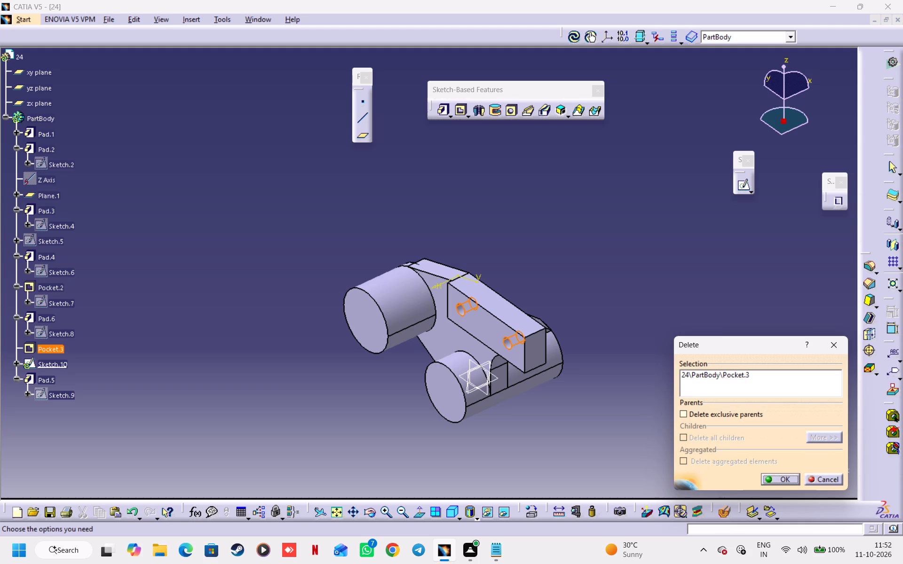
left_click_drag(801, 110, 817, 140)
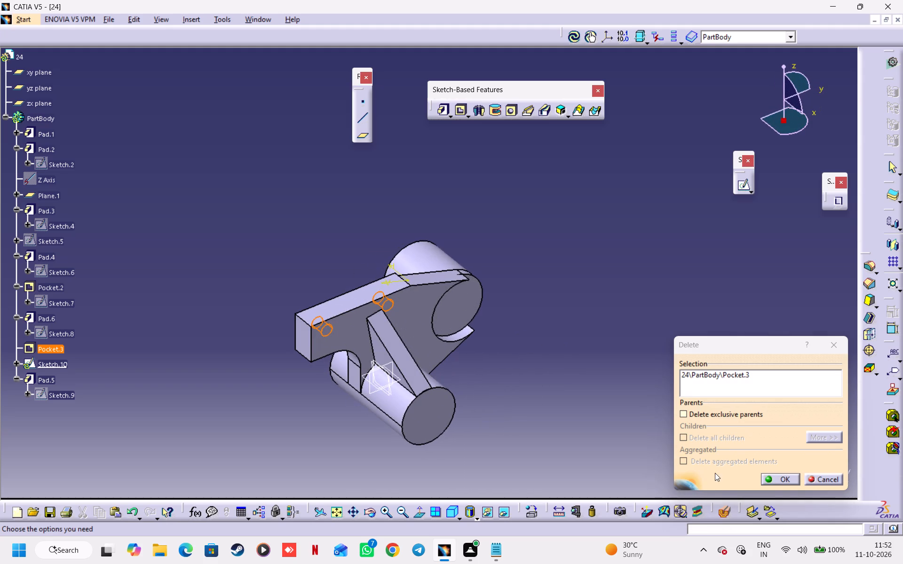
left_click(737, 412)
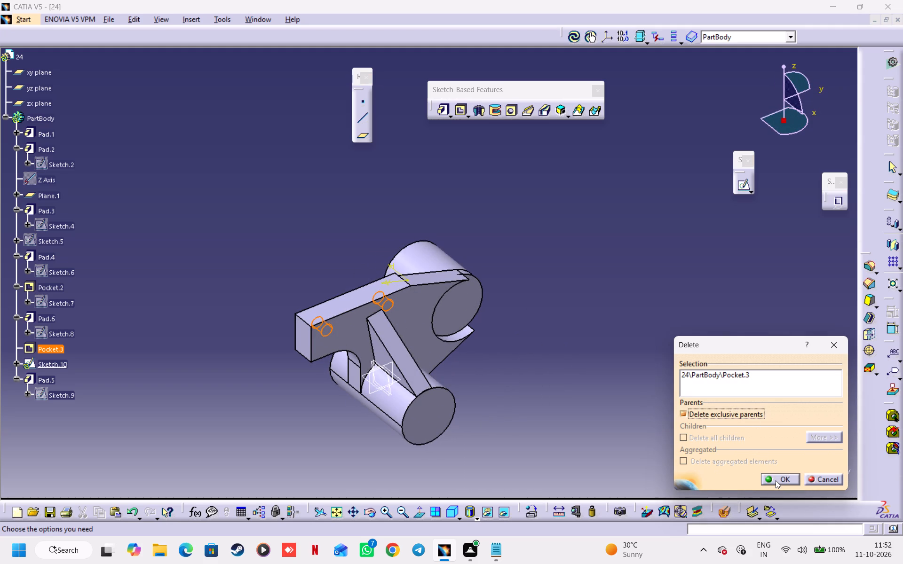
left_click(776, 480)
left_click(787, 477)
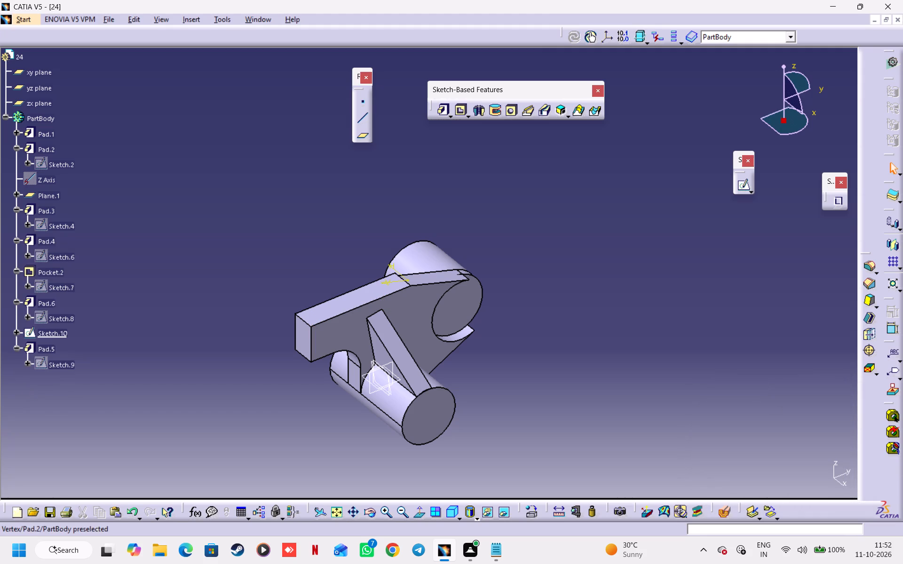
Delete the leftover Sketch.10 from the part body.
left_click(54, 334)
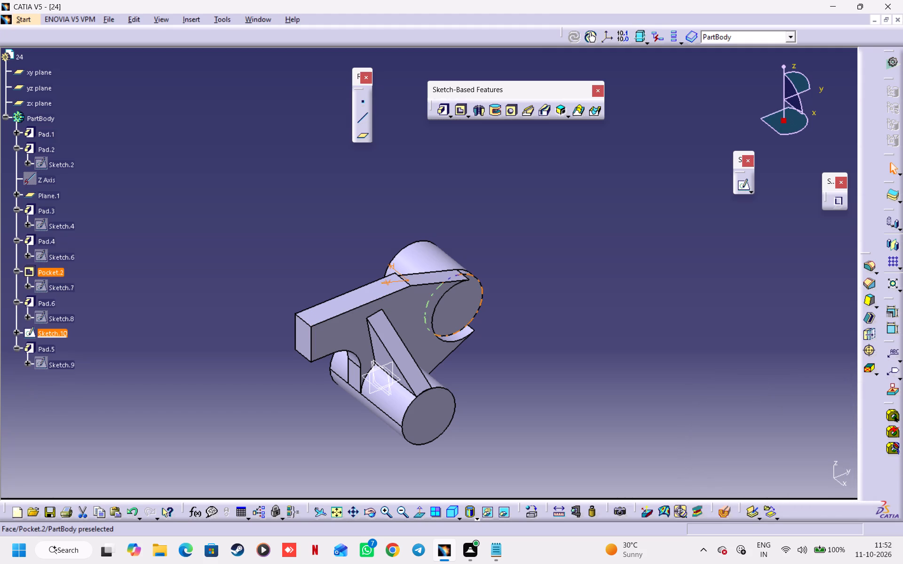
left_click_drag(792, 133, 816, 115)
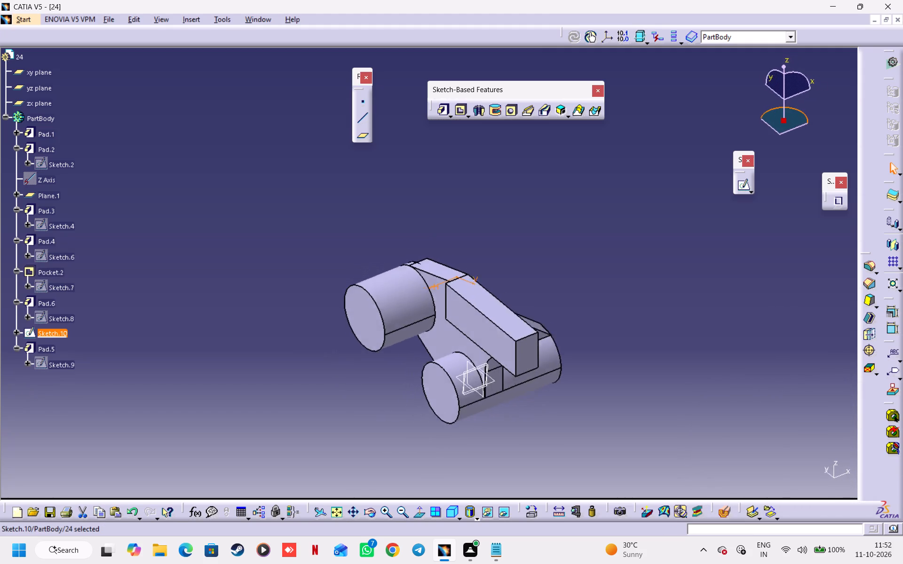
left_click_drag(816, 115, 777, 141)
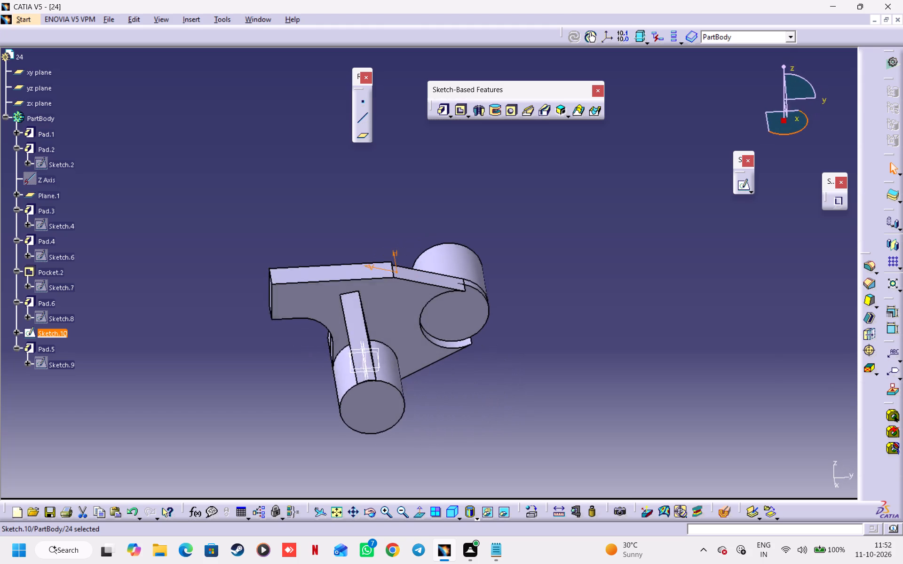
left_click_drag(777, 141, 788, 144)
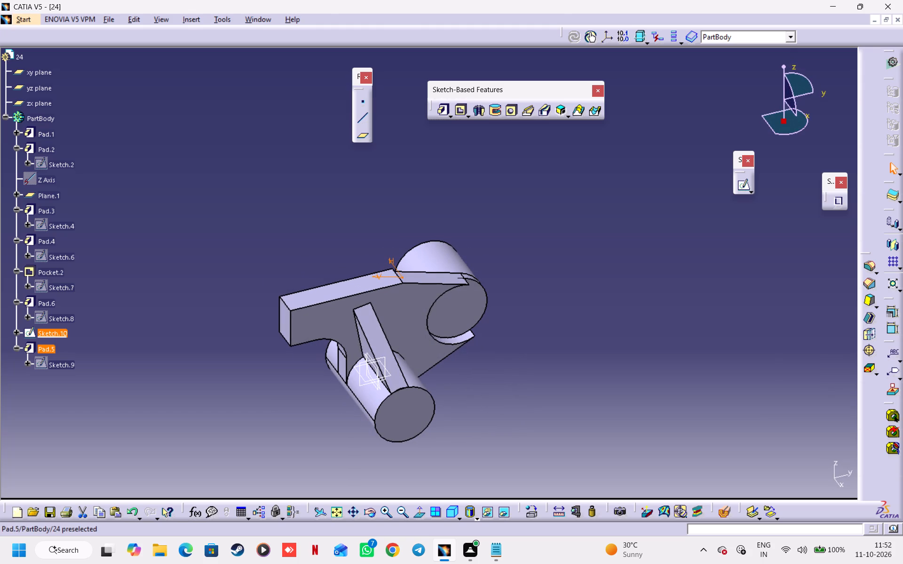
right_click(46, 332)
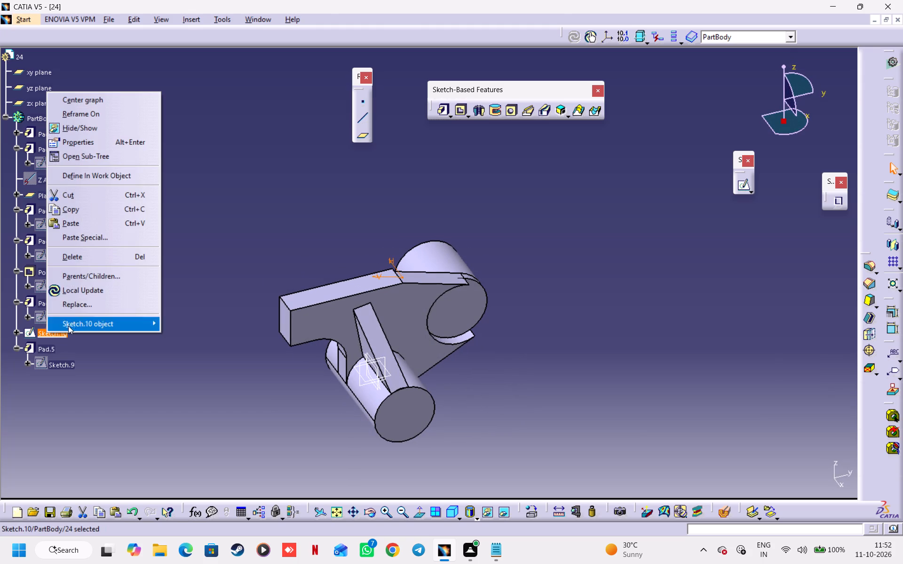
left_click(88, 257)
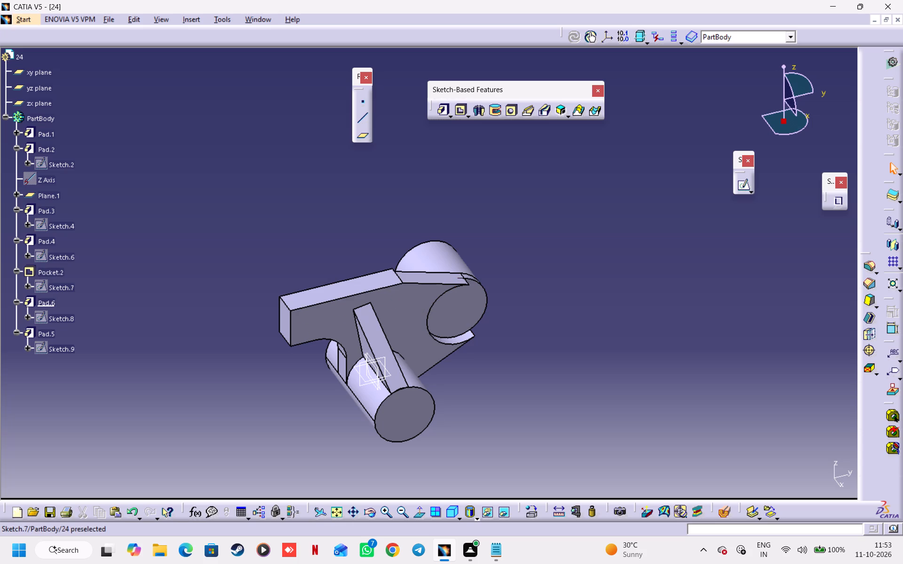
Open Sketch.4, the triangular rib profile of Pad.3, for editing and examine its base line on top of the lower cylinder.
left_click_drag(795, 131, 794, 133)
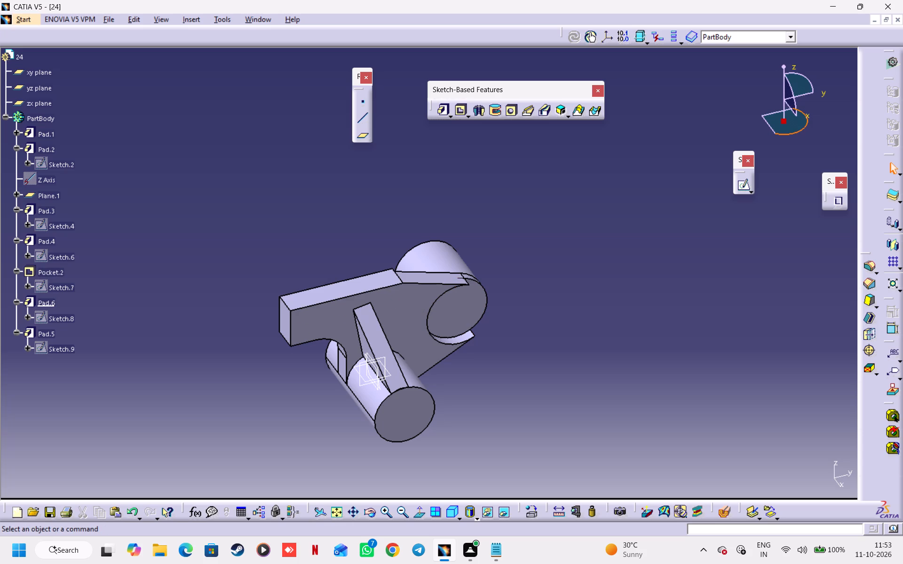
left_click_drag(794, 133, 784, 145)
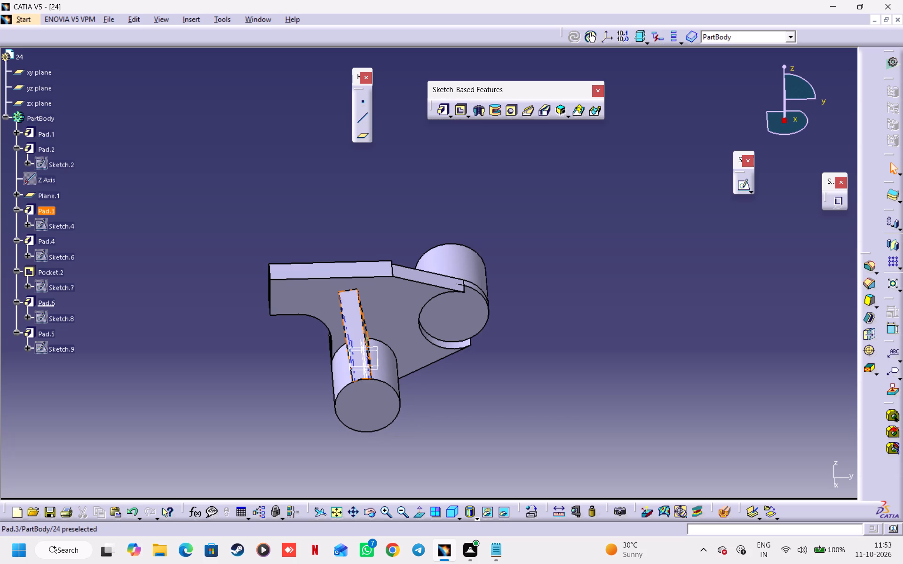
double_click(52, 222)
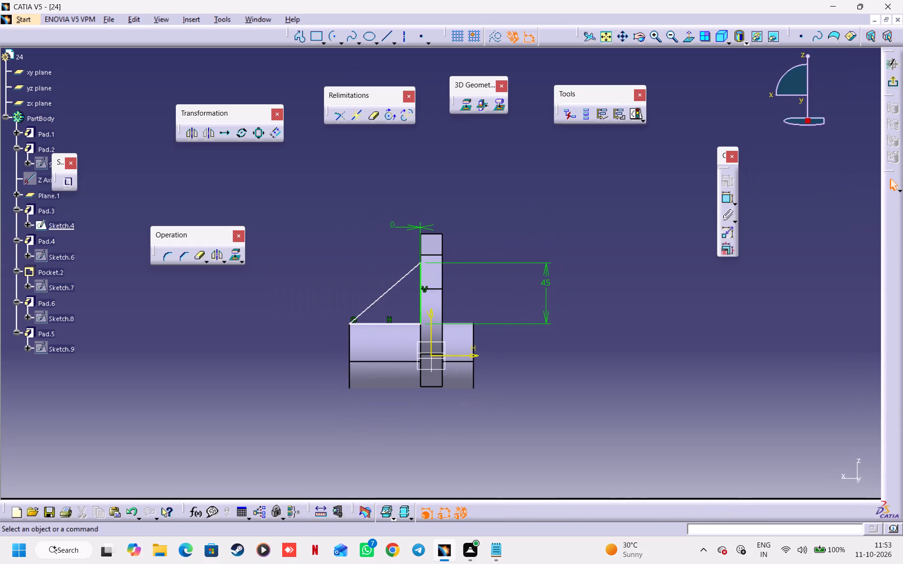
left_click_drag(801, 124, 831, 124)
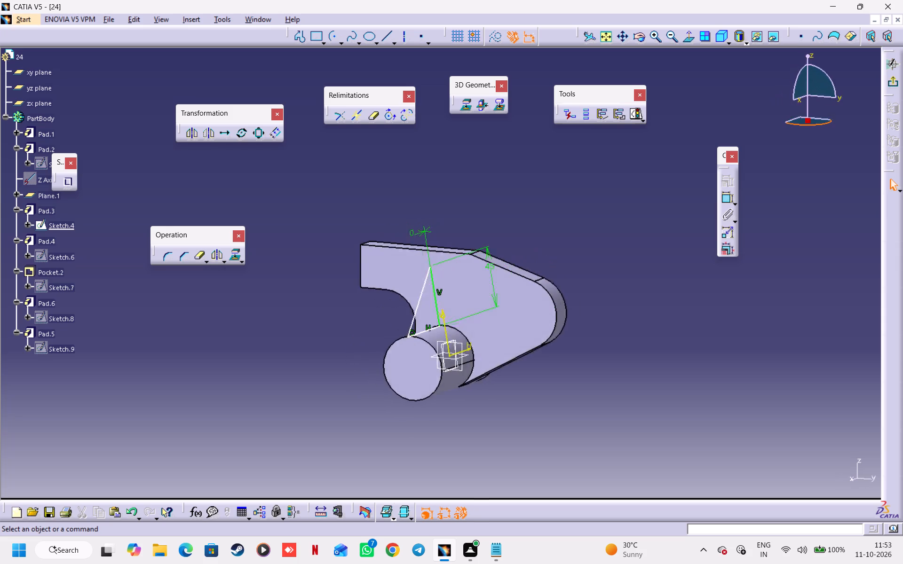
left_click_drag(831, 124, 841, 122)
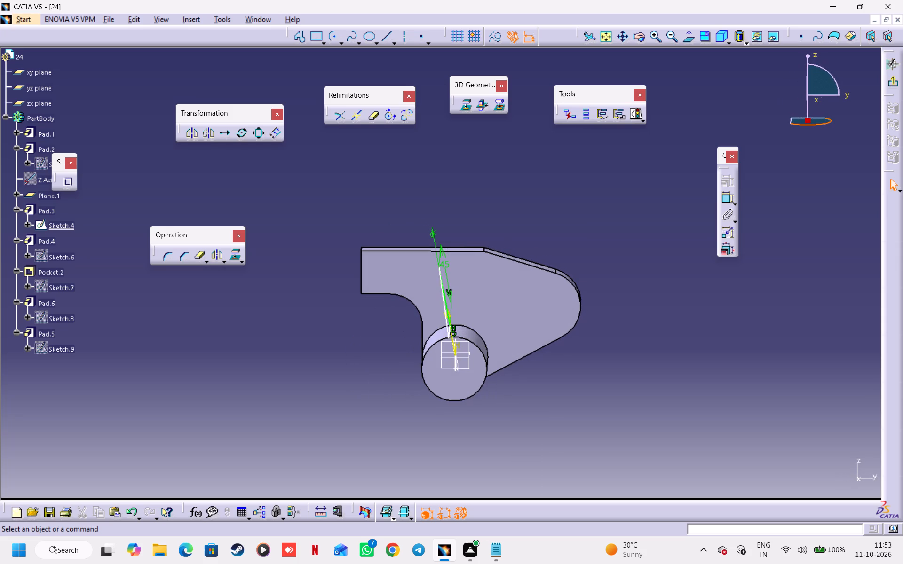
left_click_drag(841, 122, 843, 122)
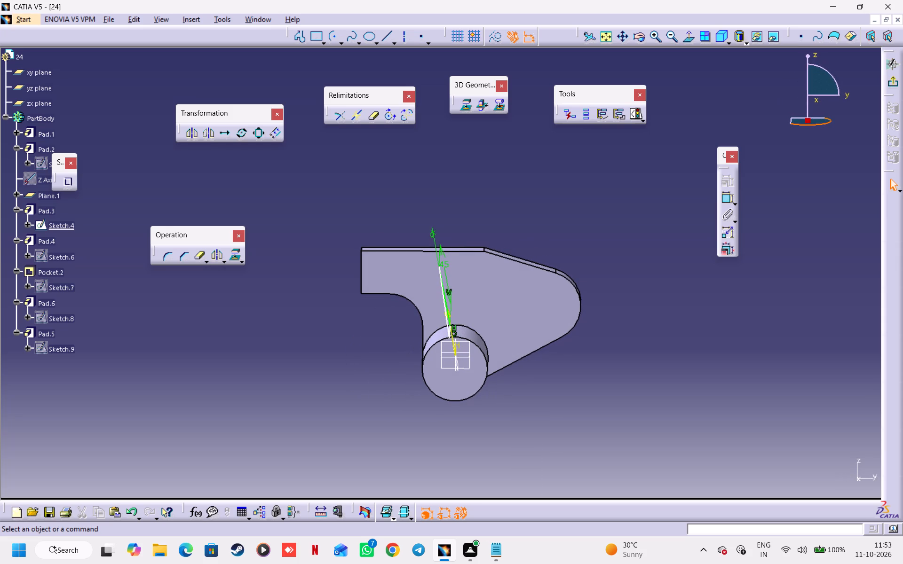
left_click_drag(843, 122, 843, 122)
left_click_drag(843, 122, 842, 124)
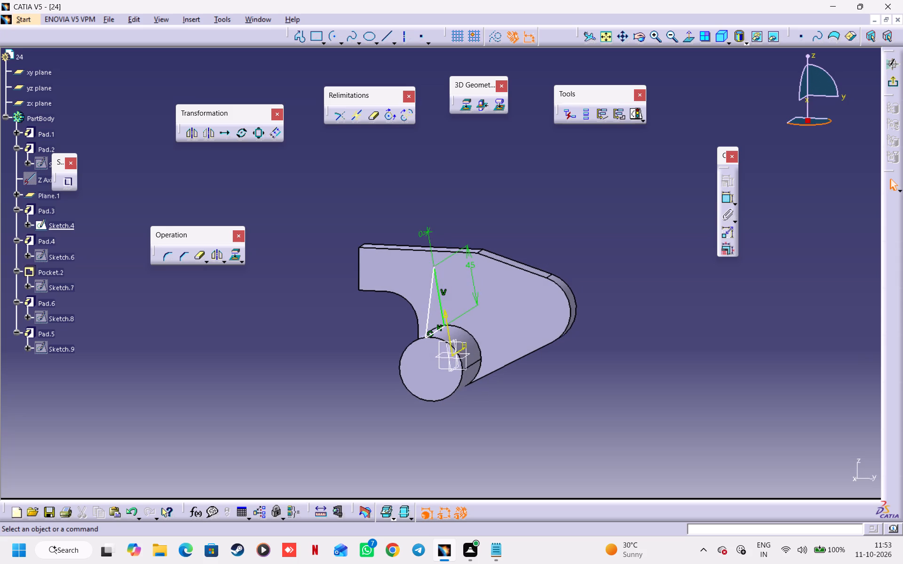
left_click_drag(842, 124, 844, 124)
middle_click_drag(717, 305, 720, 211, "ctrl")
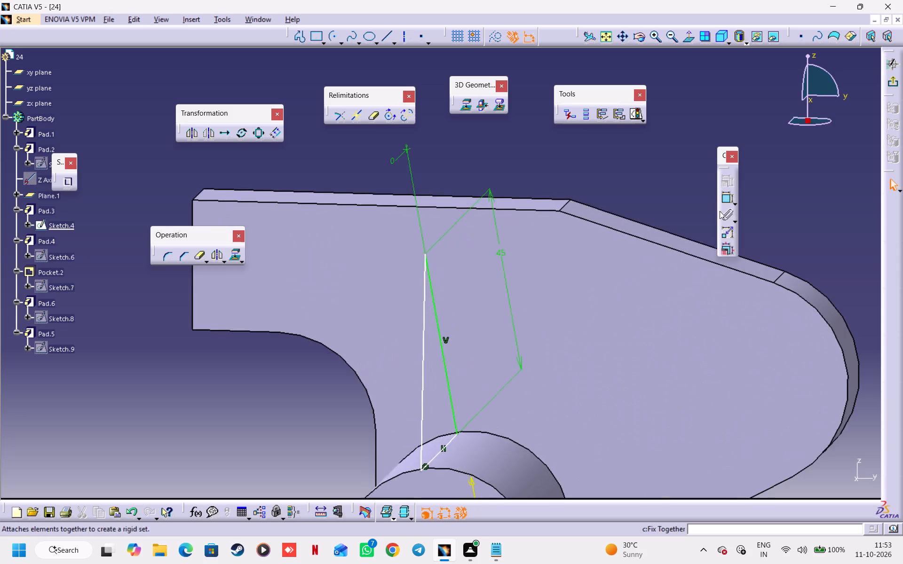
middle_click_drag(677, 303, 727, 138)
middle_click_drag(610, 315, 618, 274, "ctrl")
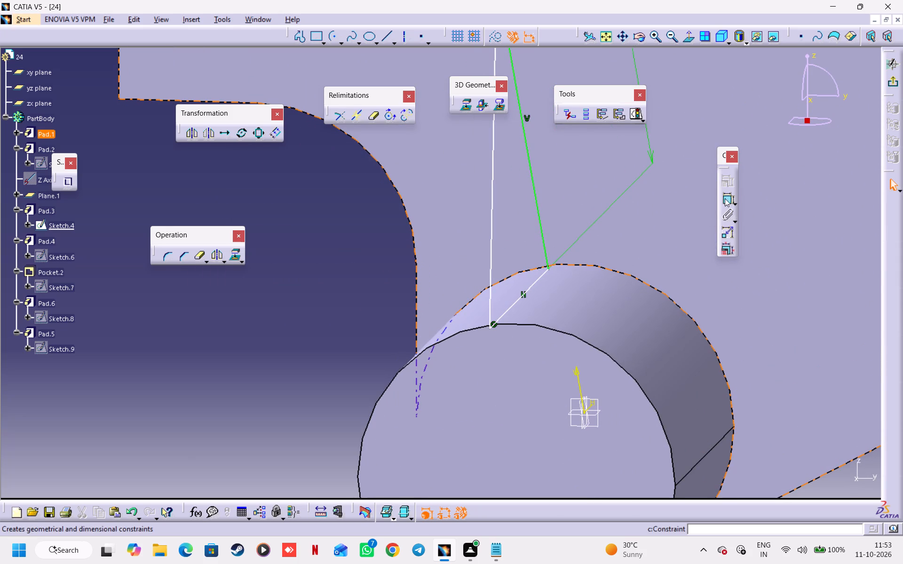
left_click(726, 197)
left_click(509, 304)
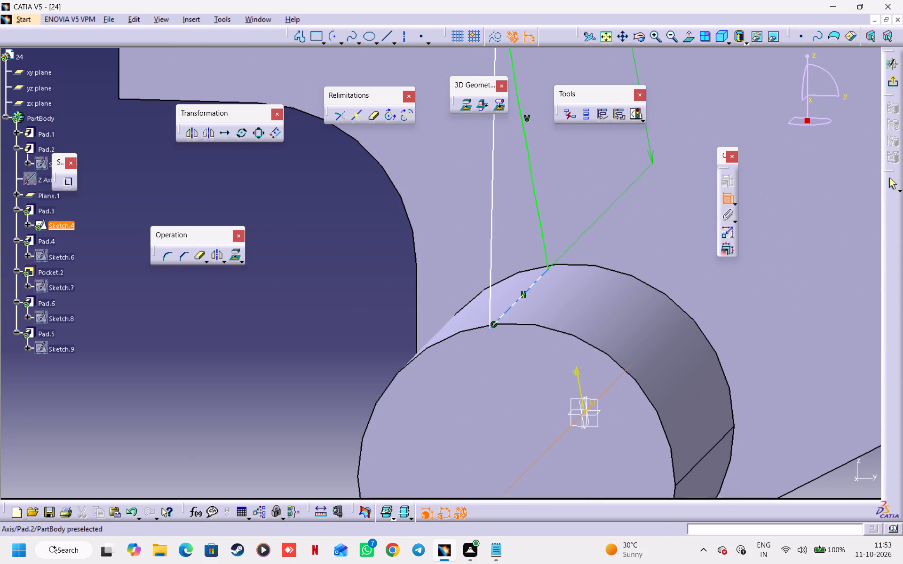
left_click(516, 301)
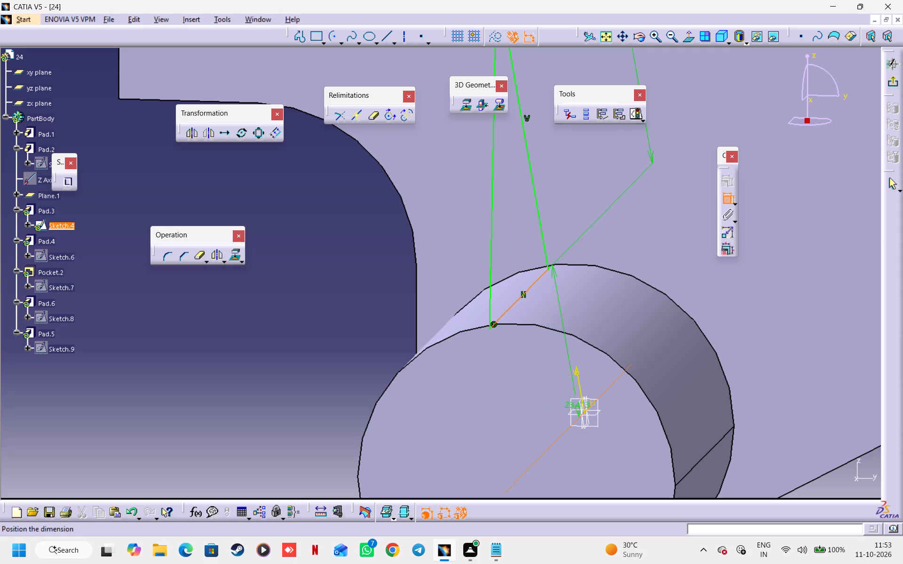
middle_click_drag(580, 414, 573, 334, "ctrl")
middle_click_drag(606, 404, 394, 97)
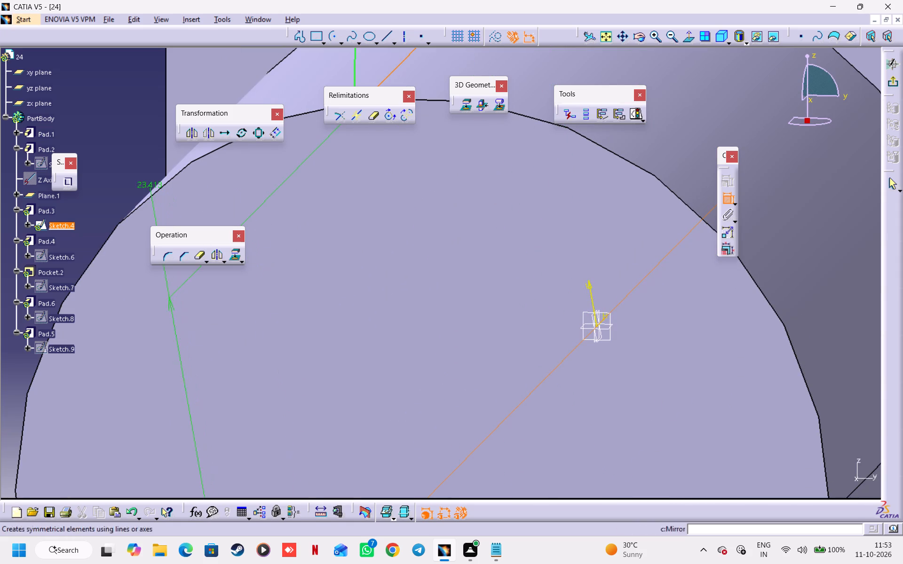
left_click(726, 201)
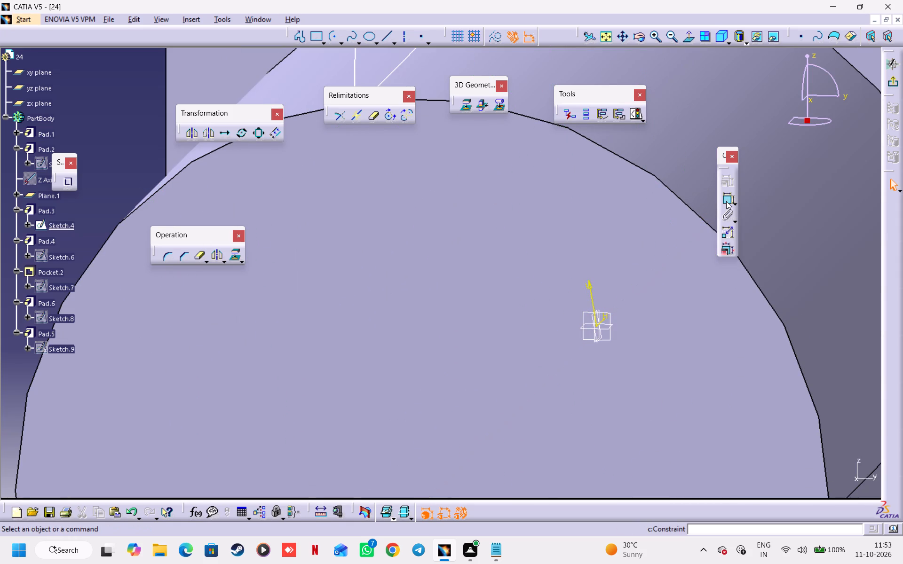
Add a dimensional constraint between the sketch's vertical axis and the rib profile's base line on the lower cylinder.
left_click(726, 201)
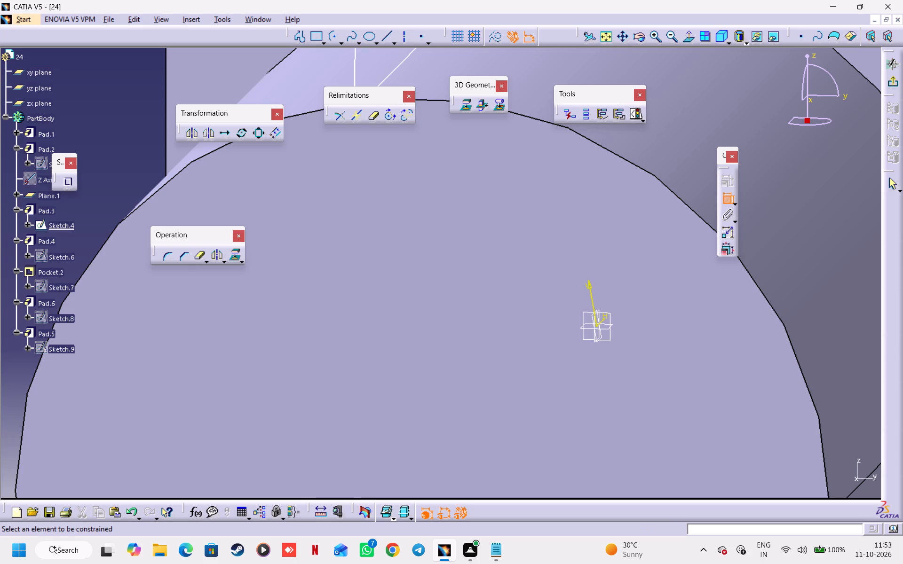
left_click(594, 300)
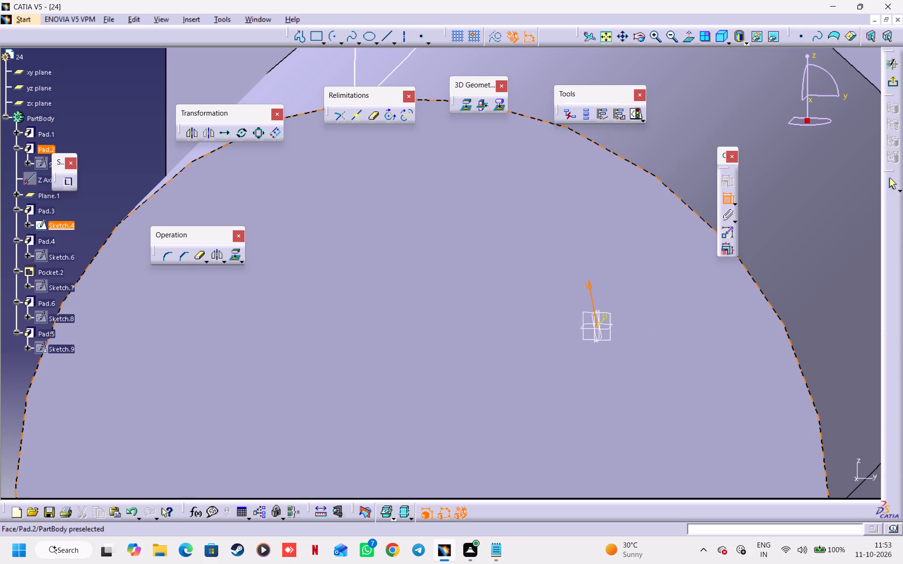
middle_click_drag(536, 199, 537, 259, "ctrl")
middle_click_drag(505, 214, 517, 282)
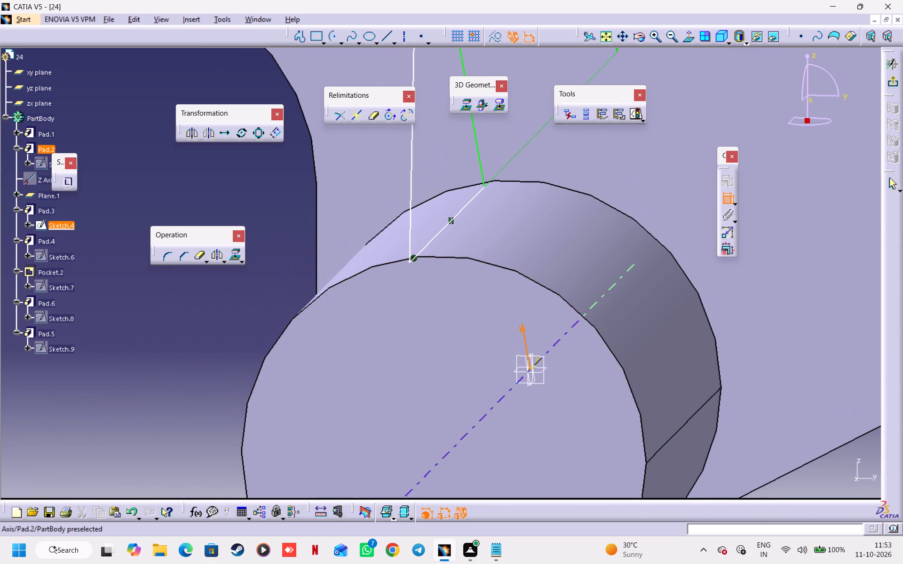
left_click(442, 228)
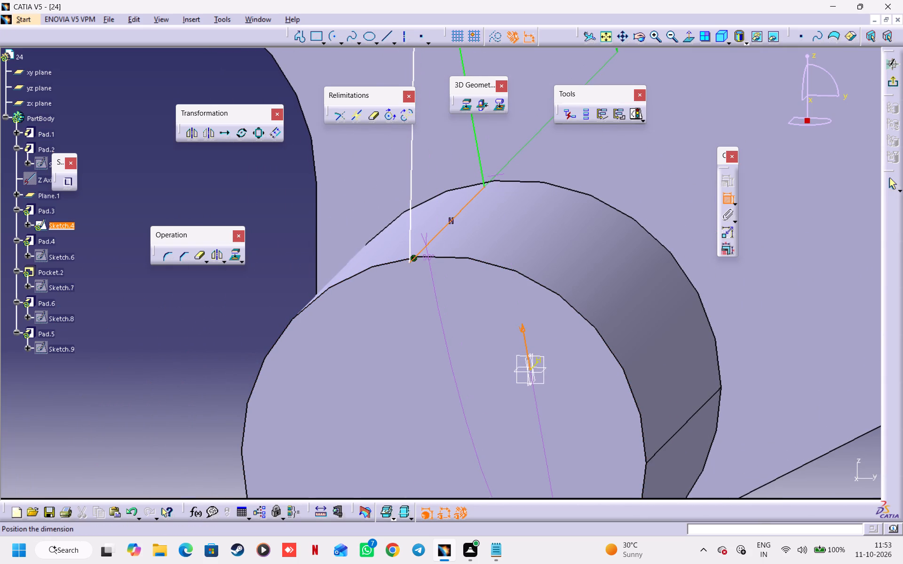
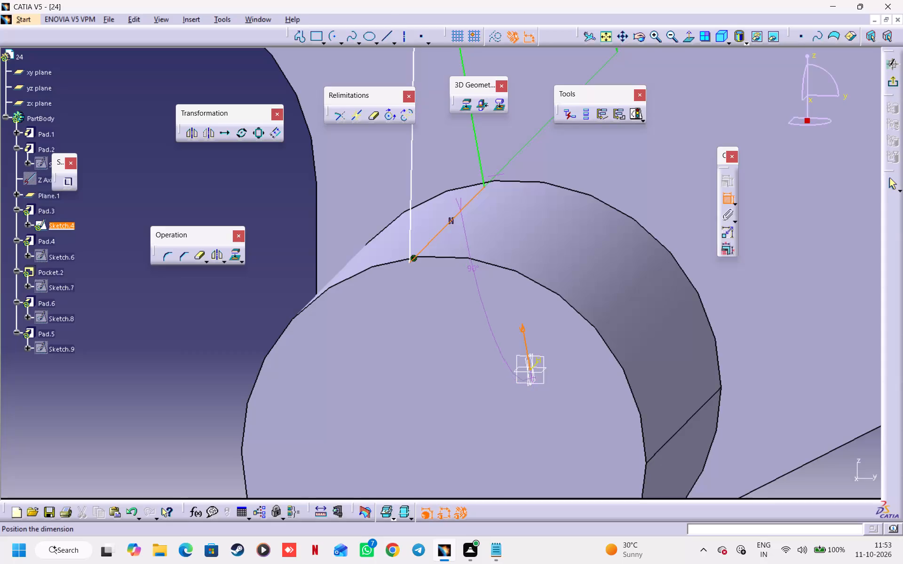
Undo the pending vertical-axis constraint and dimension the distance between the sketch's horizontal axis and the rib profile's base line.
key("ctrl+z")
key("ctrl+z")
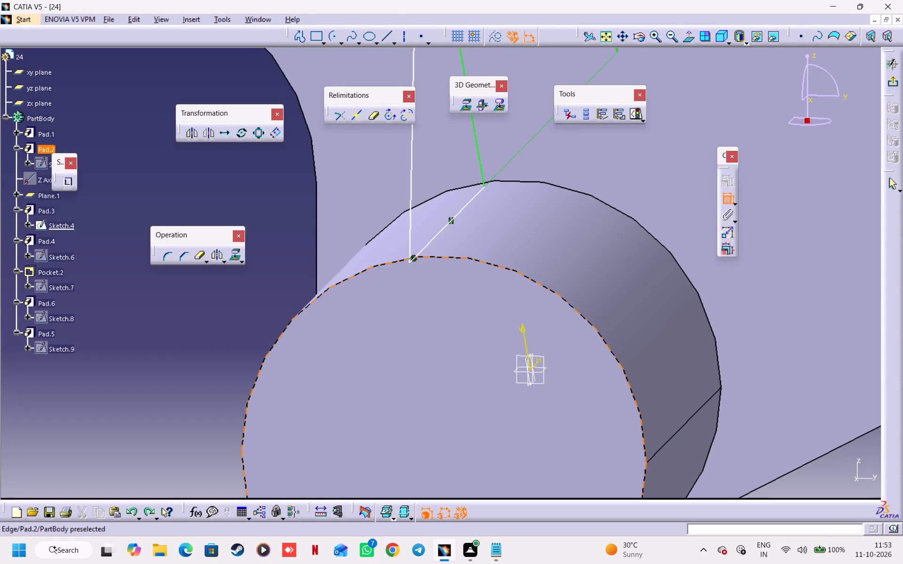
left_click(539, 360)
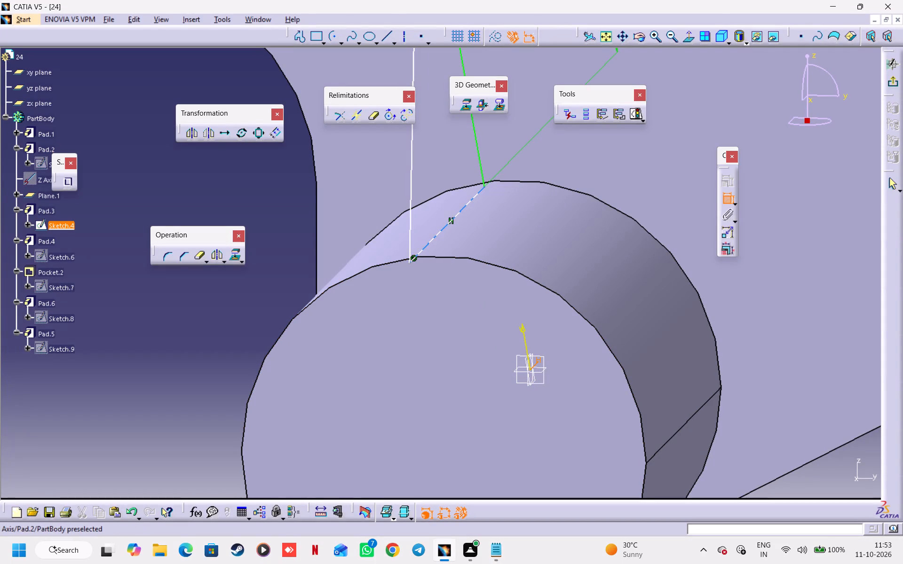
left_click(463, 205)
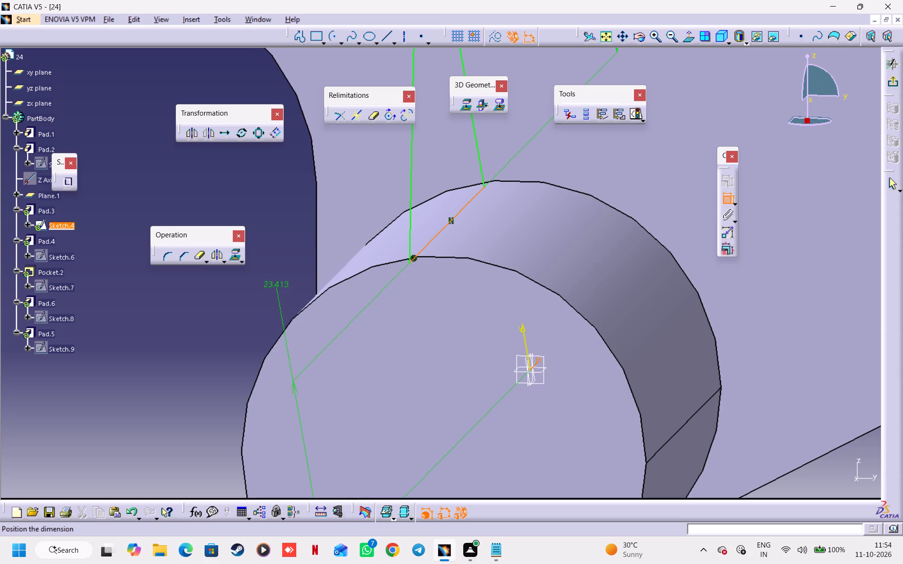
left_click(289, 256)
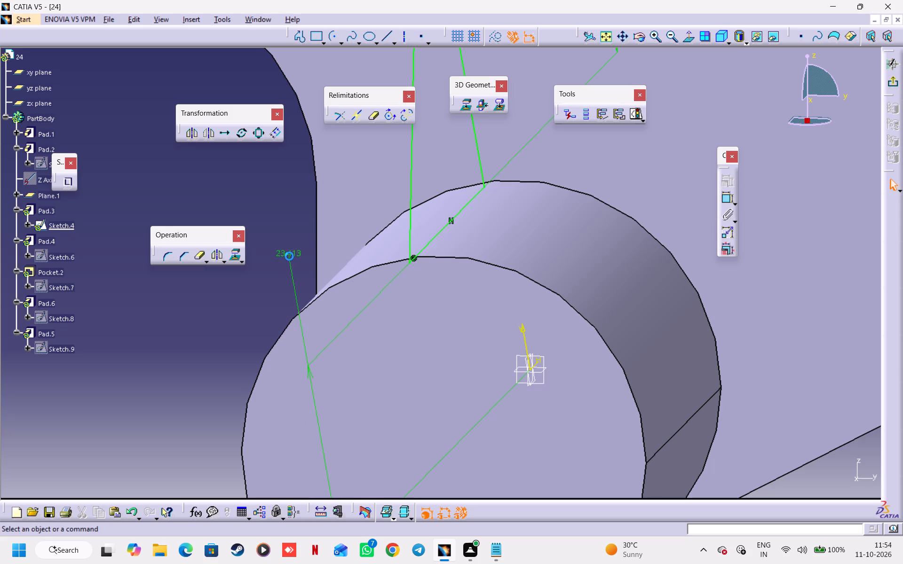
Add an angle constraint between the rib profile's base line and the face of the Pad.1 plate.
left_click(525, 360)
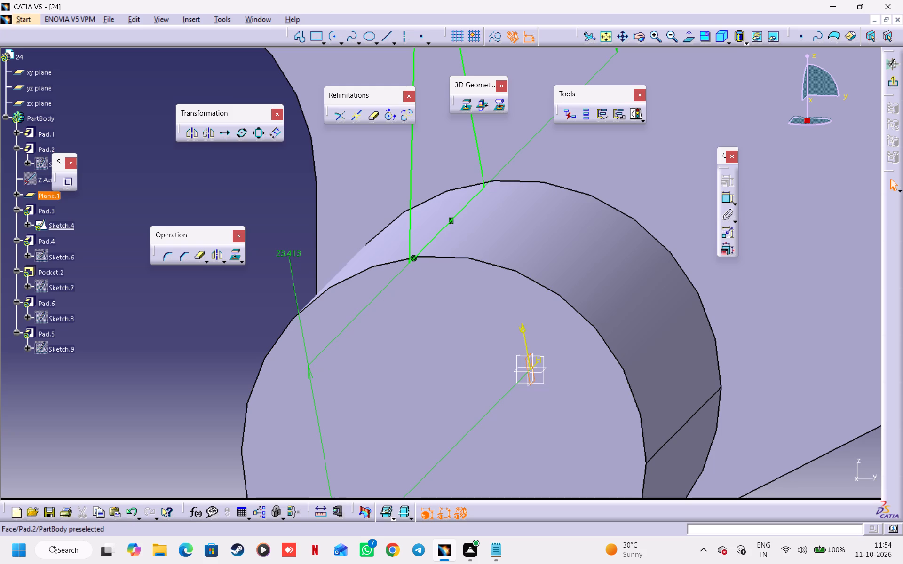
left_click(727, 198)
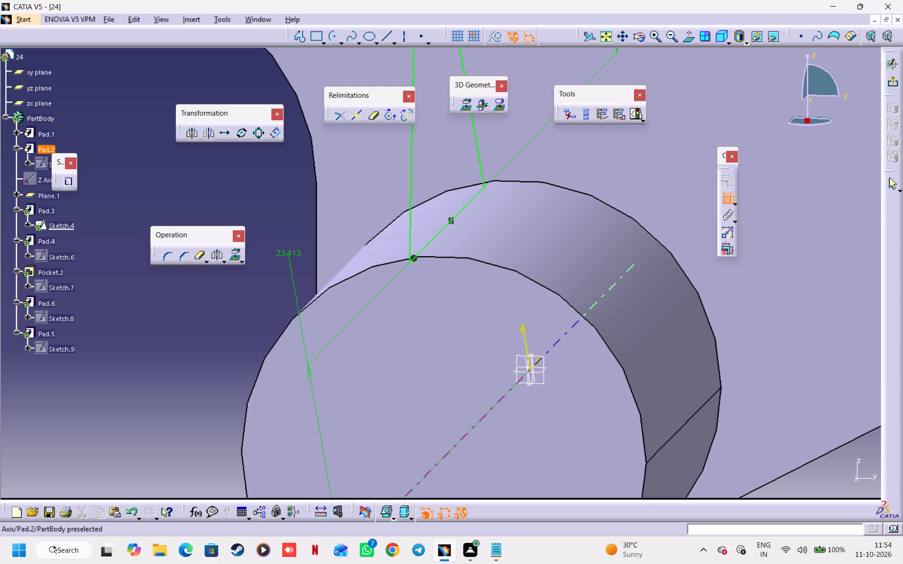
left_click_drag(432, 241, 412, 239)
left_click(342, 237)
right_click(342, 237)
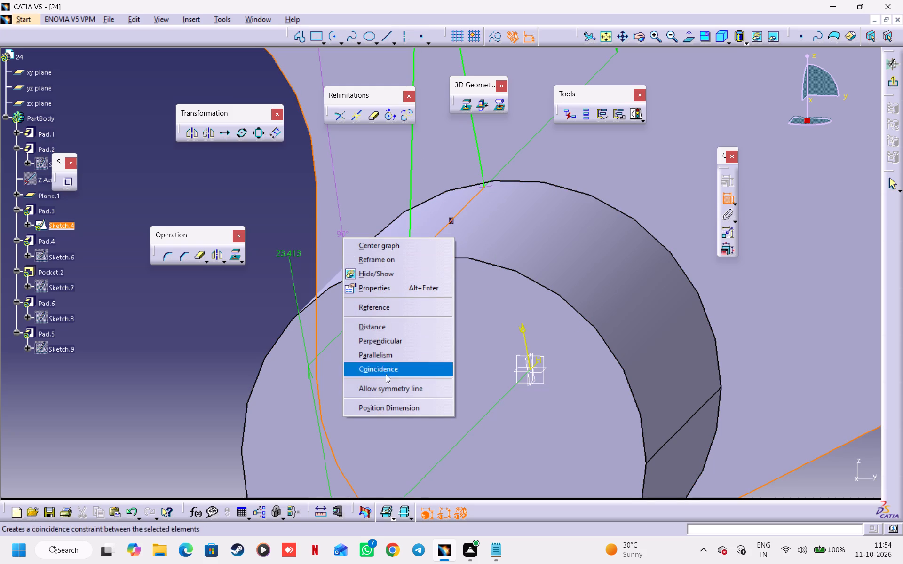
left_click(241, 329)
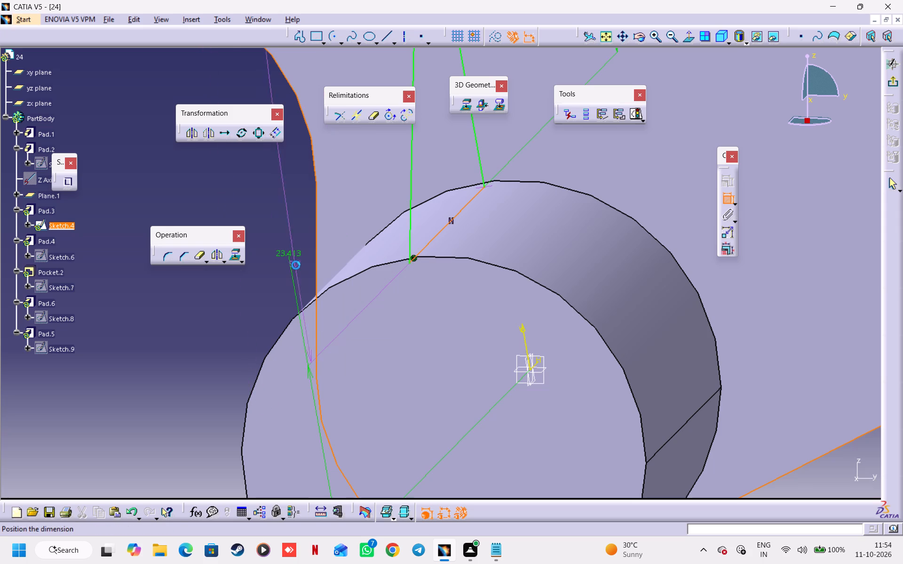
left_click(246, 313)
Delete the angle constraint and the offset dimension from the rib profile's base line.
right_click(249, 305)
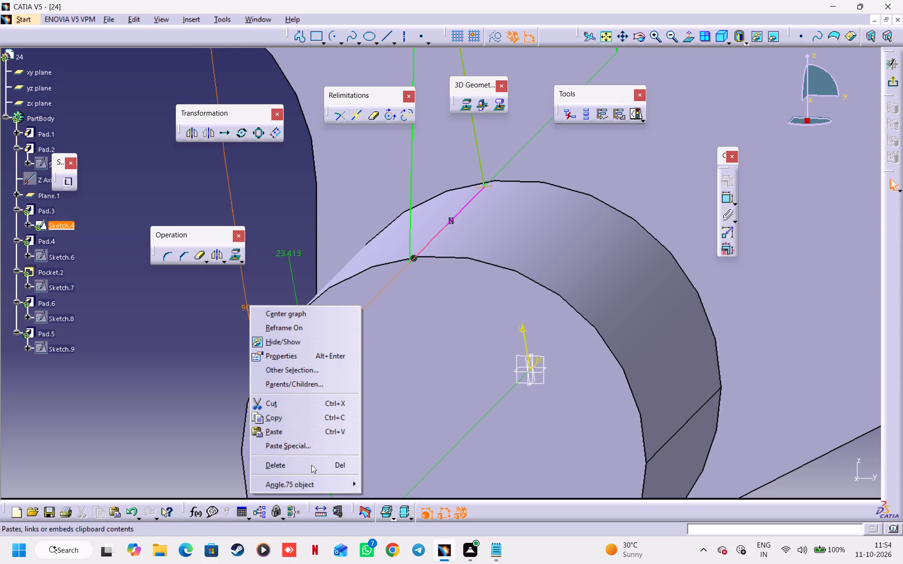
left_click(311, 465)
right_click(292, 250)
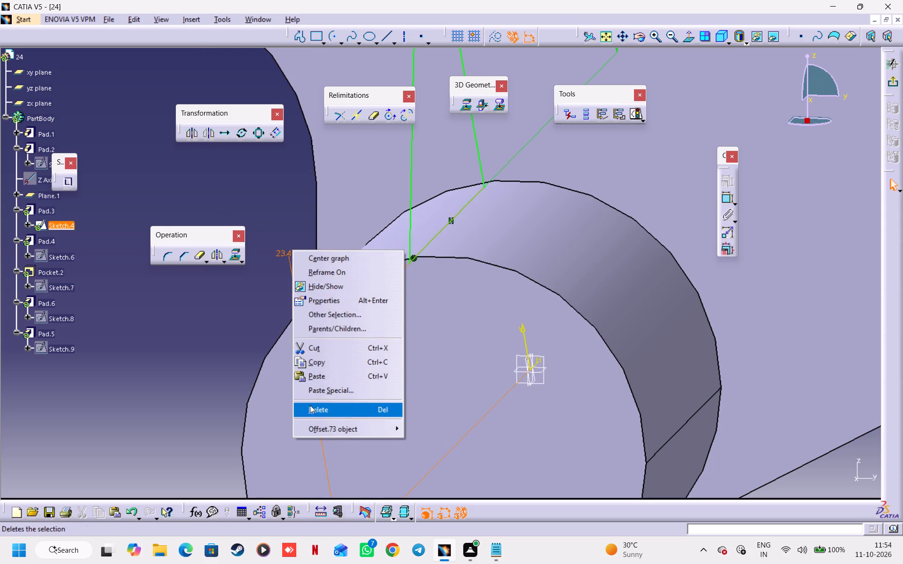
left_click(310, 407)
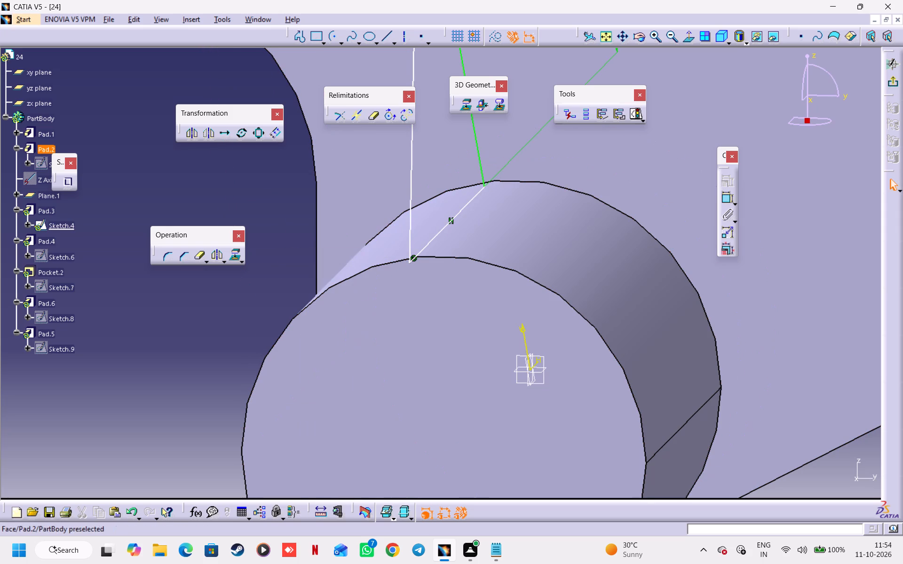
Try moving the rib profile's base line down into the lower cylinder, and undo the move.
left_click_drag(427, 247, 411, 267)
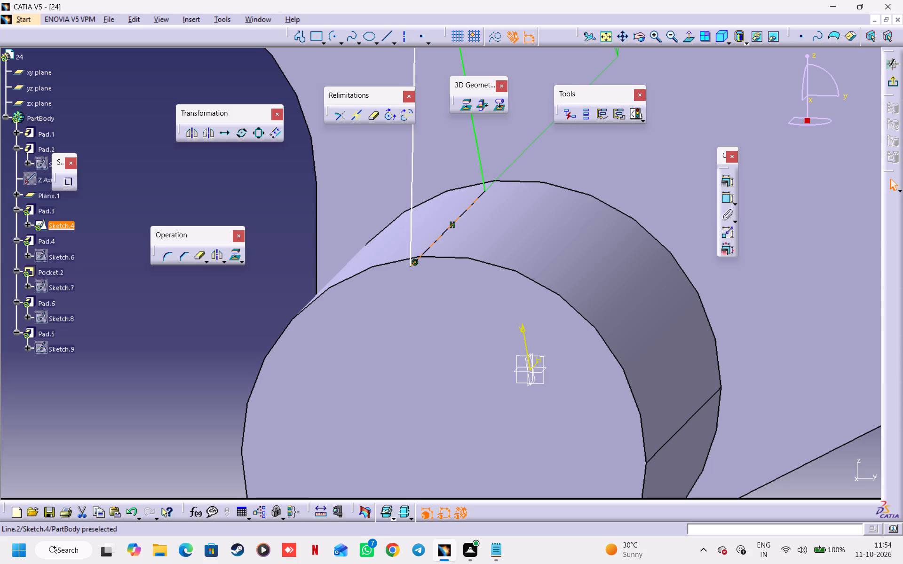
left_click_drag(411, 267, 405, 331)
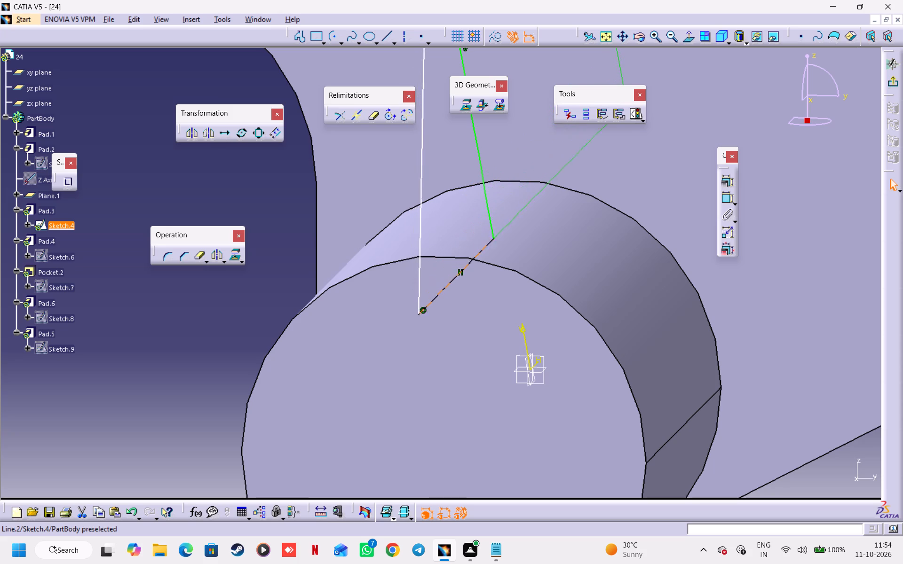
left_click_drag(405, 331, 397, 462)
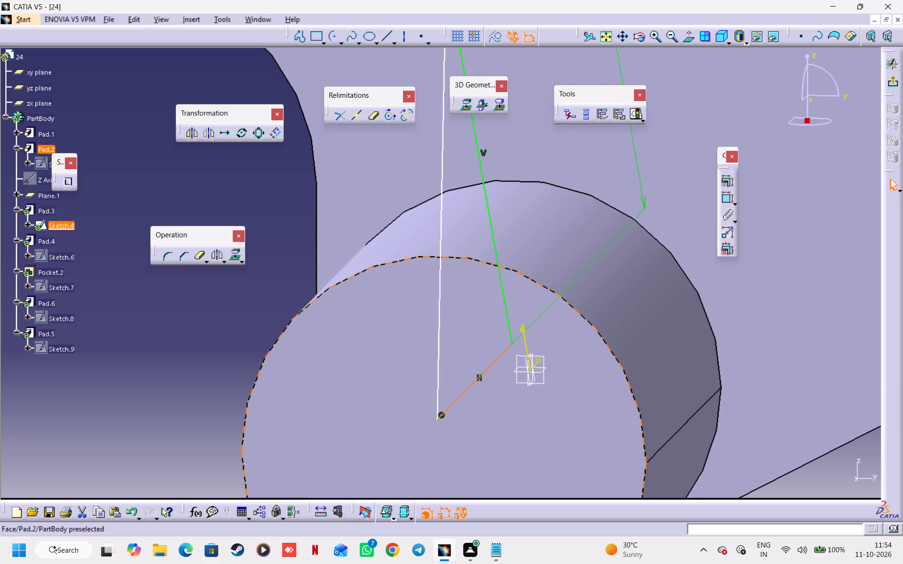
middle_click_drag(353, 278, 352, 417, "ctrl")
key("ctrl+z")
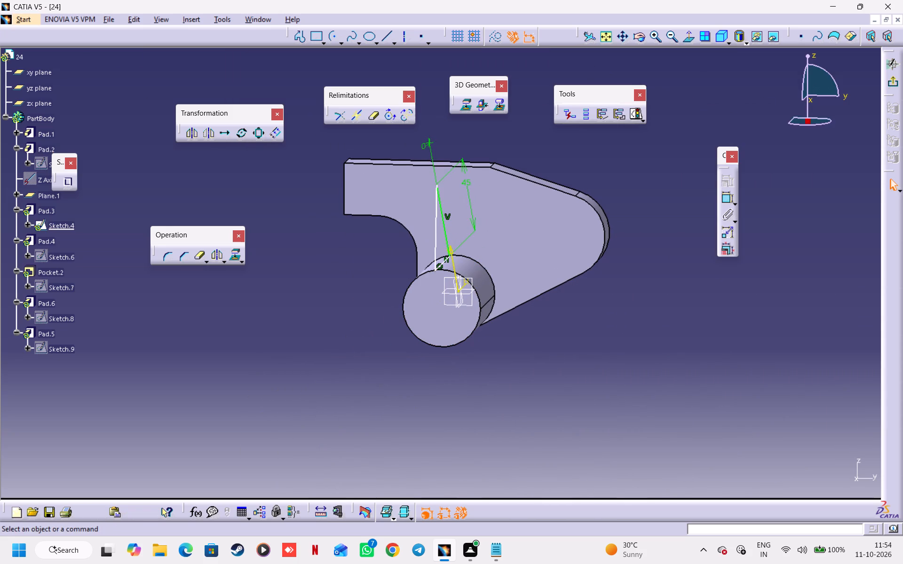
Exit Sketch.4 and open Sketch.2, the circular profile of Pad.2's lower cylinder, for editing.
middle_click_drag(483, 373, 485, 294, "ctrl")
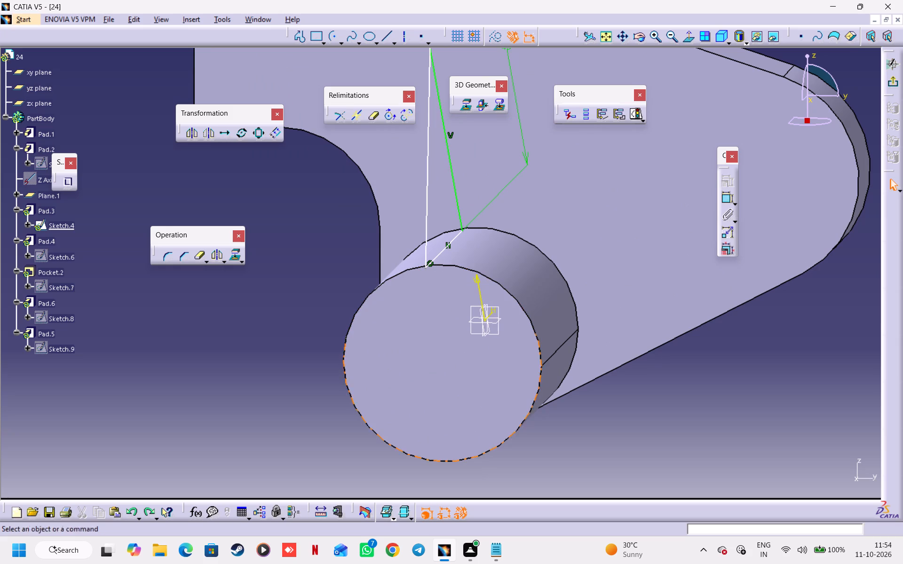
left_click(806, 127)
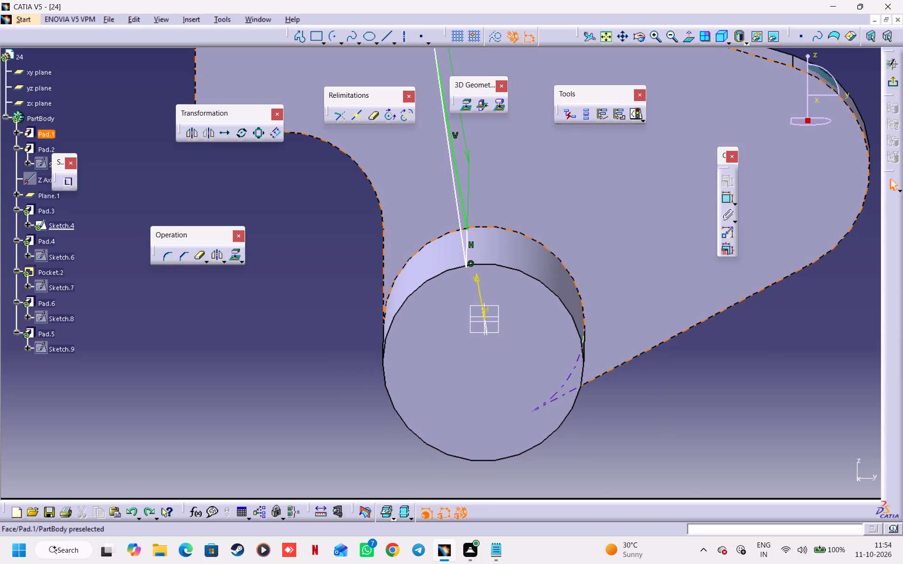
middle_click_drag(602, 245, 597, 305, "ctrl")
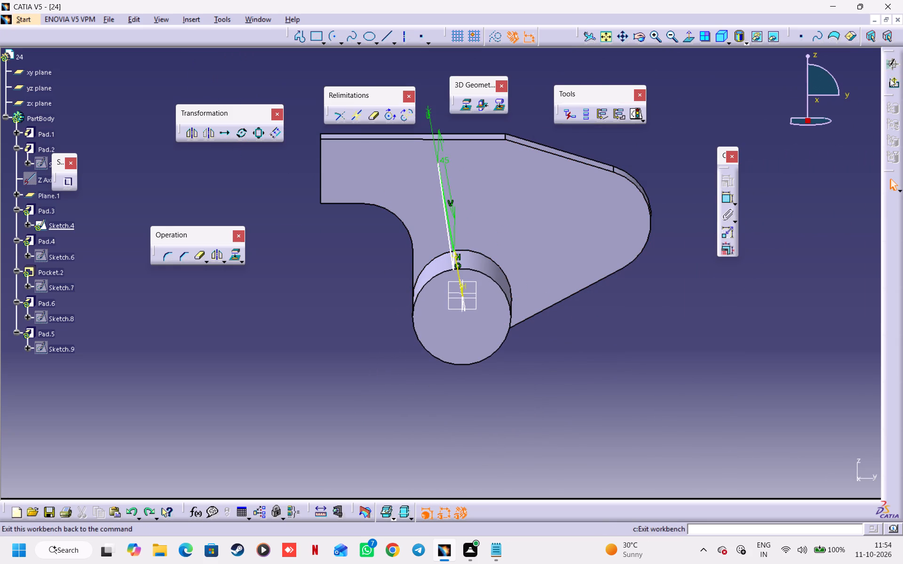
left_click(890, 78)
middle_click_drag(646, 197, 633, 265, "ctrl")
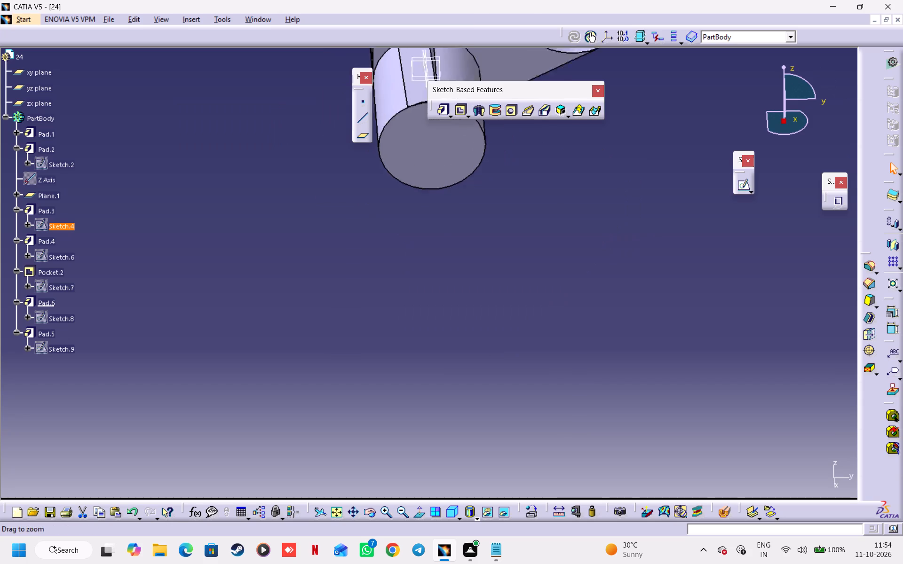
middle_click_drag(633, 265, 631, 278, "ctrl")
middle_click_drag(572, 190, 572, 297)
middle_click_drag(545, 268, 544, 241, "ctrl")
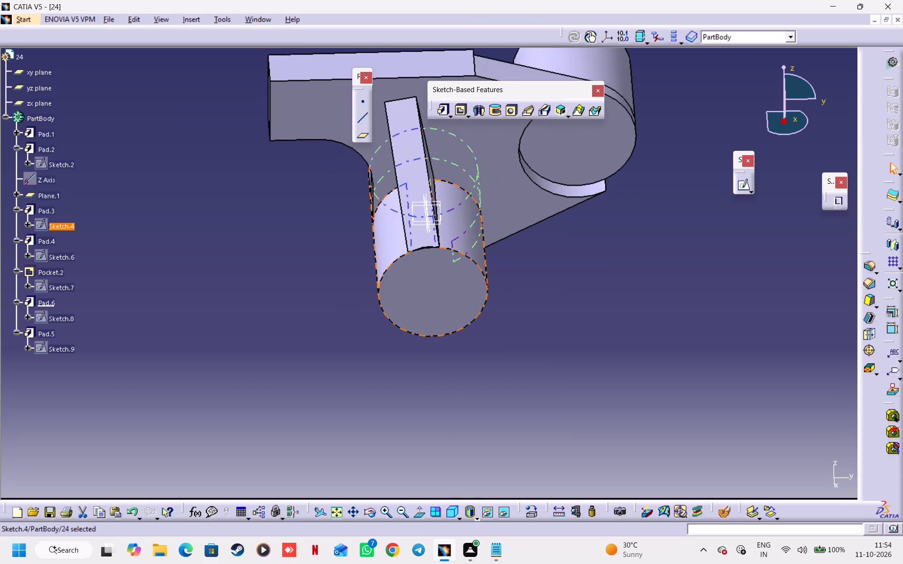
left_click(462, 236)
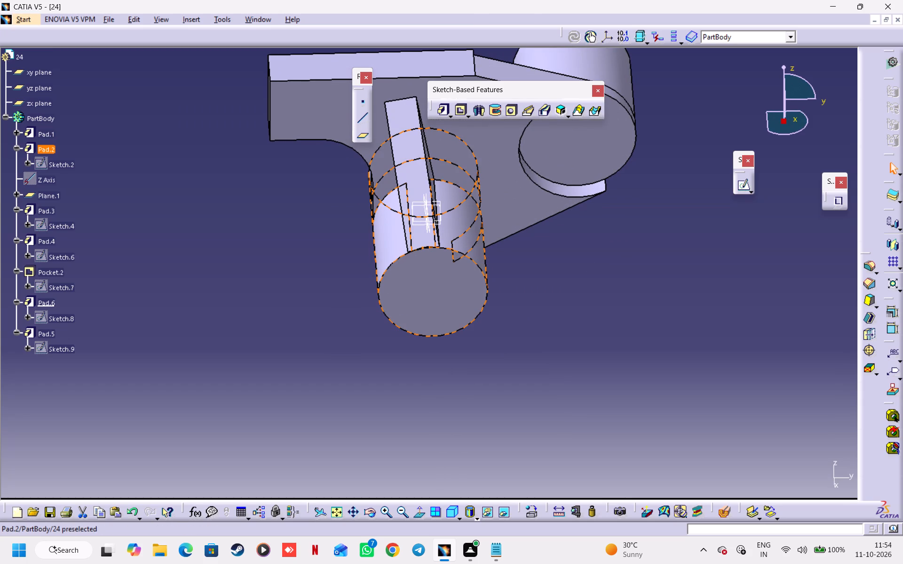
double_click(62, 160)
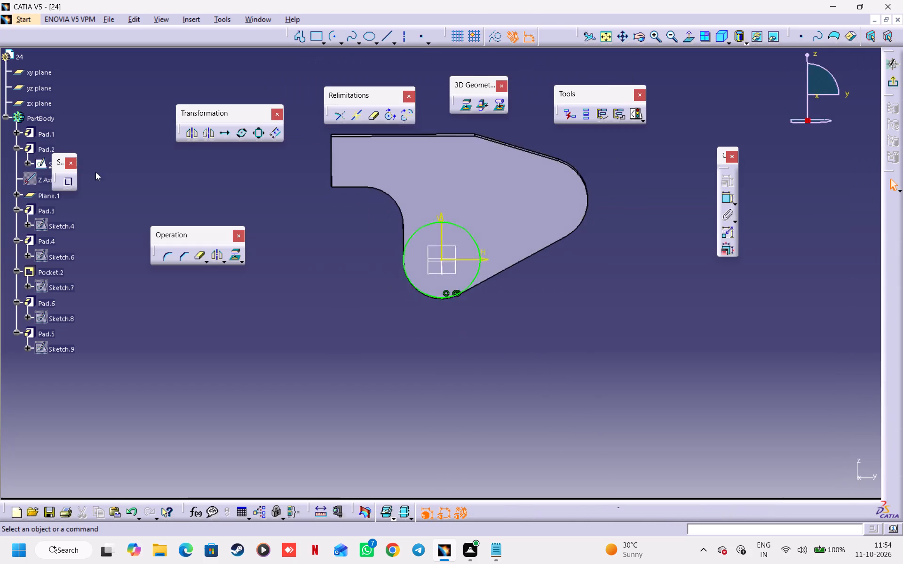
Sketch an arc of about 67 mm radius centred near the plate's rounded end, crossing the lower circle from its upper part to its side.
middle_click_drag(540, 264, 508, 338)
middle_click_drag(506, 334, 499, 303, "ctrl")
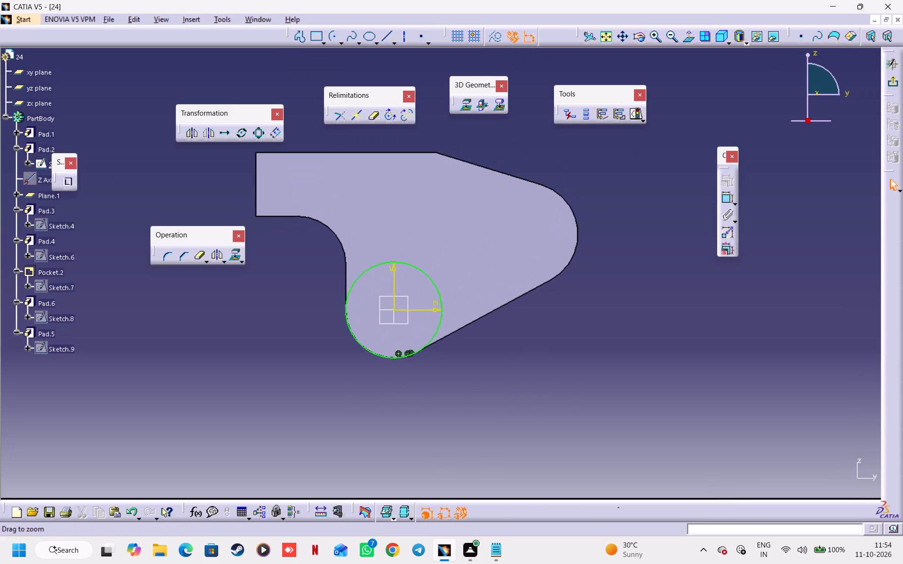
middle_click_drag(499, 303, 499, 302, "ctrl")
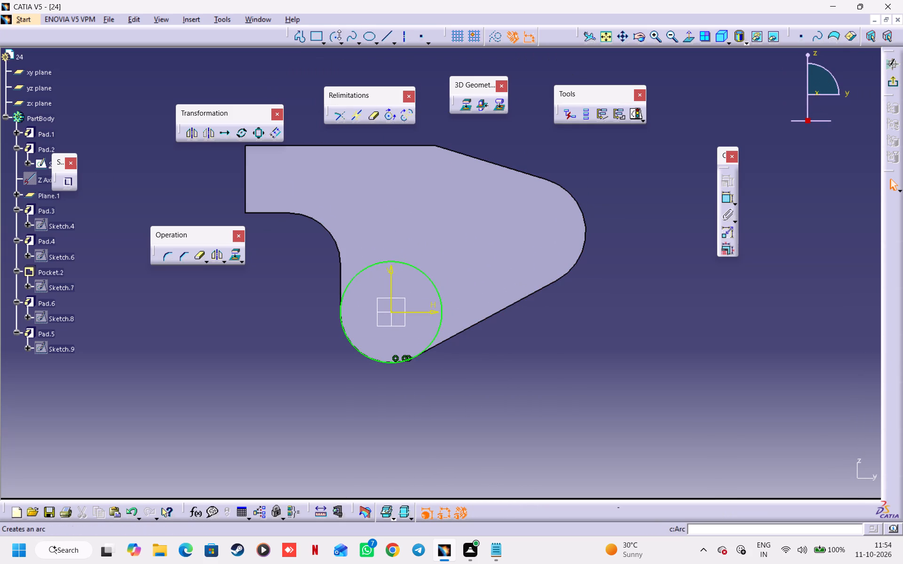
left_click(333, 37)
left_click(545, 221)
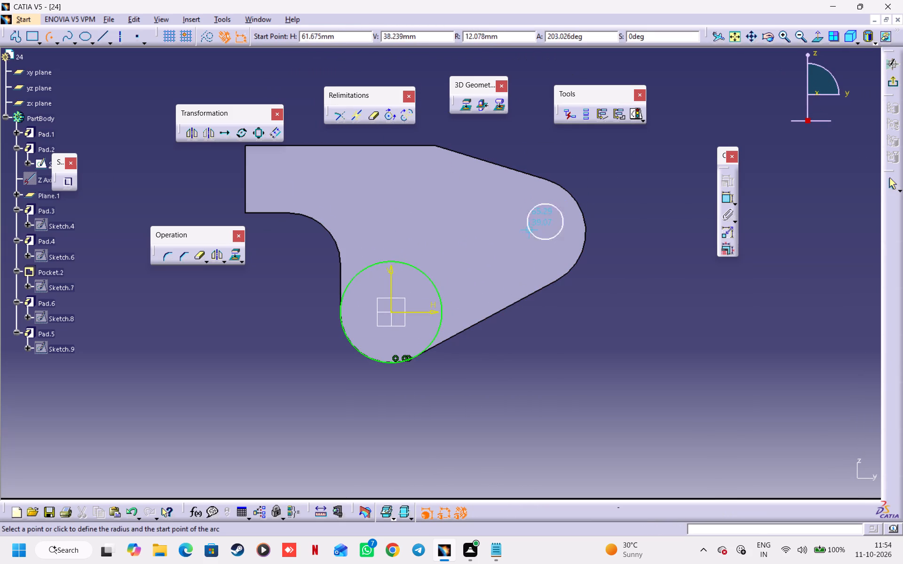
left_click(408, 254)
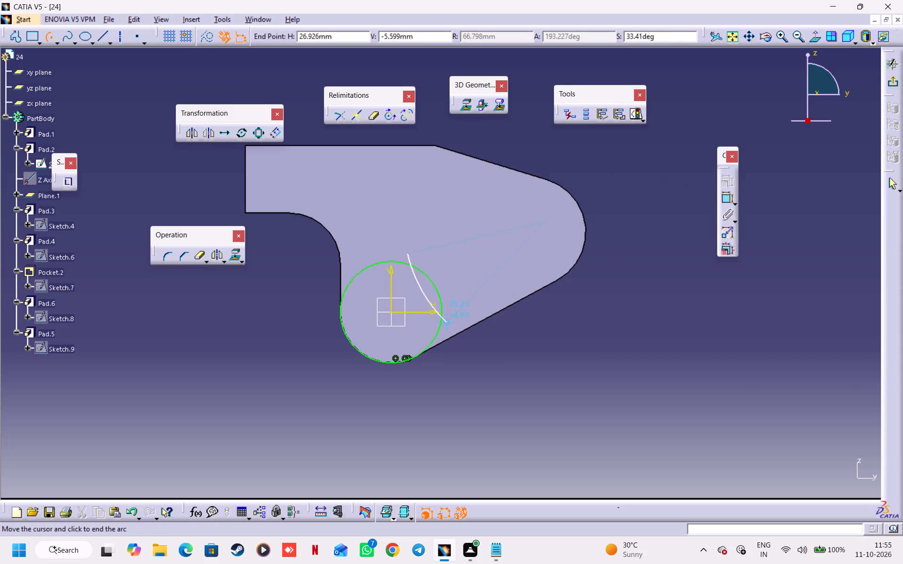
left_click(449, 329)
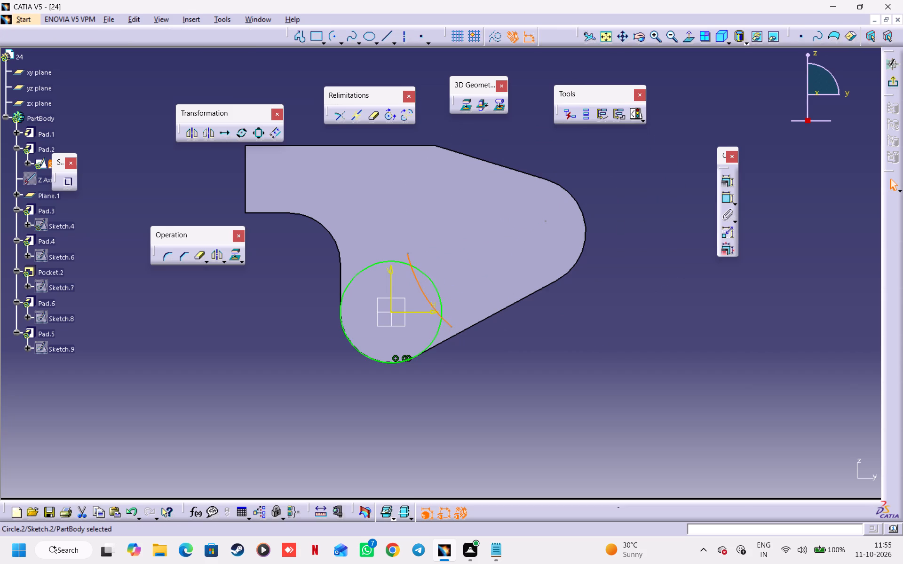
left_click(657, 248)
Constrain the new arc's centre point to be concentric with the plate's rounded end edge.
left_click(545, 221)
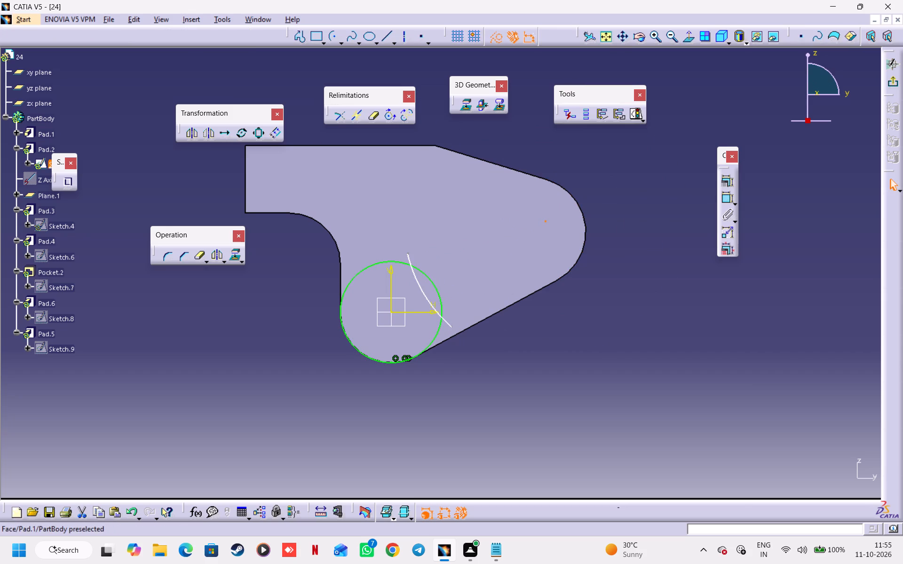
left_click(582, 217, "ctrl")
left_click(730, 183)
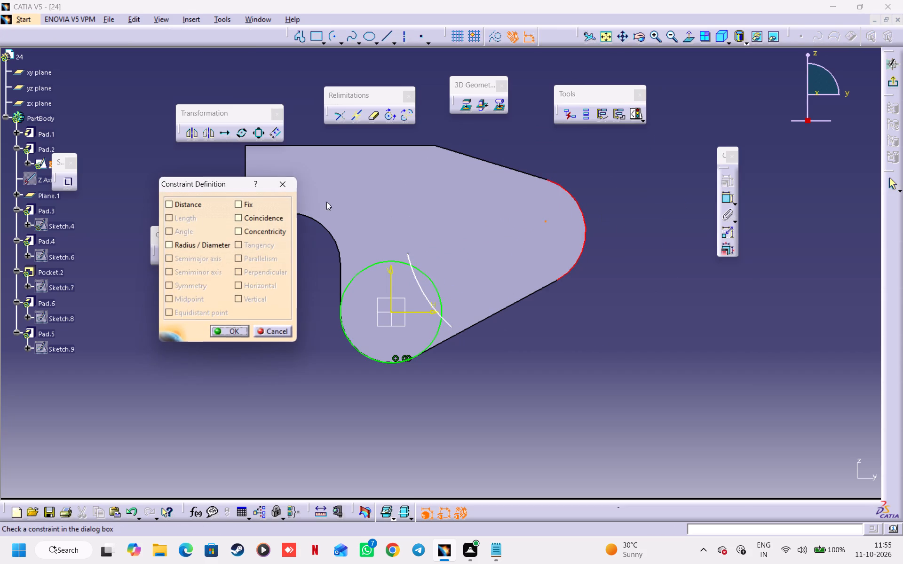
left_click(266, 230)
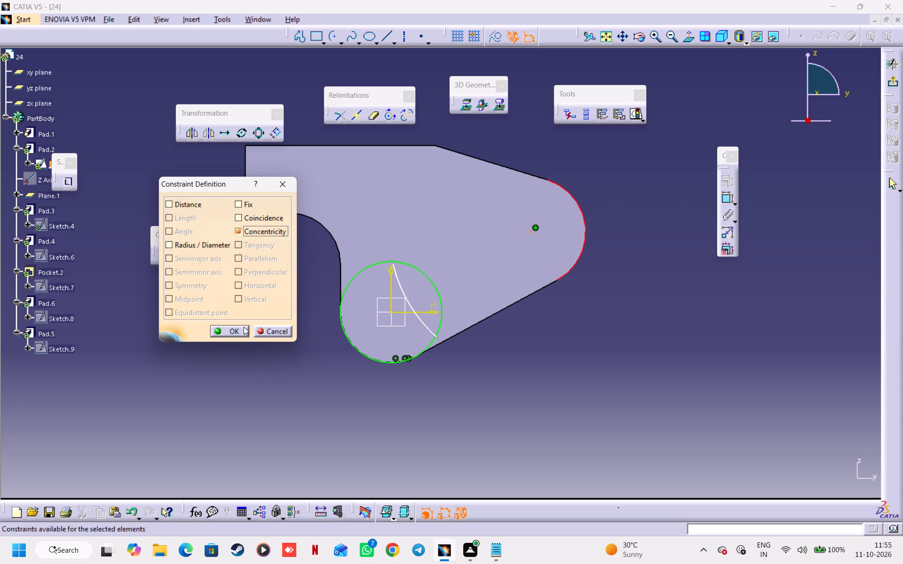
left_click(236, 329)
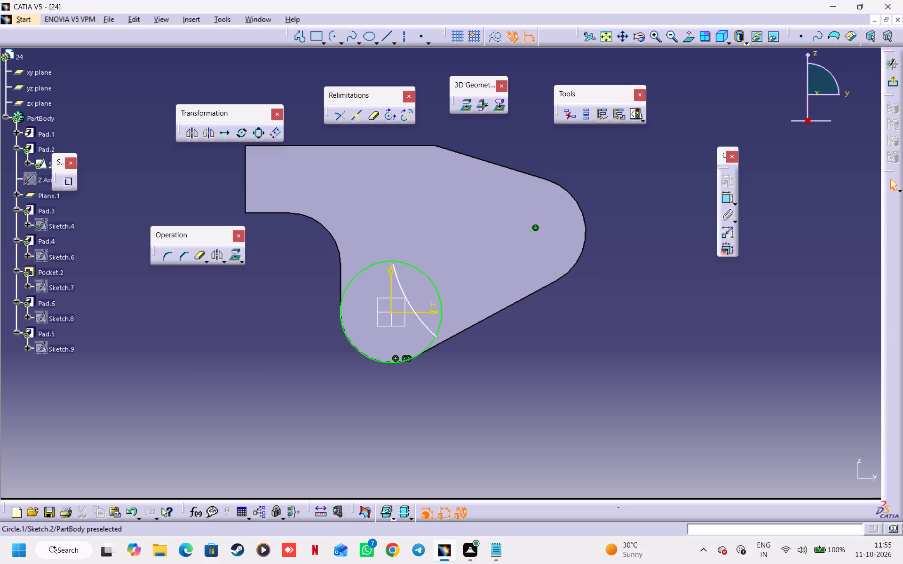
Extend both ends of the arc slightly beyond the lower circle's outline.
left_click_drag(393, 266, 395, 249)
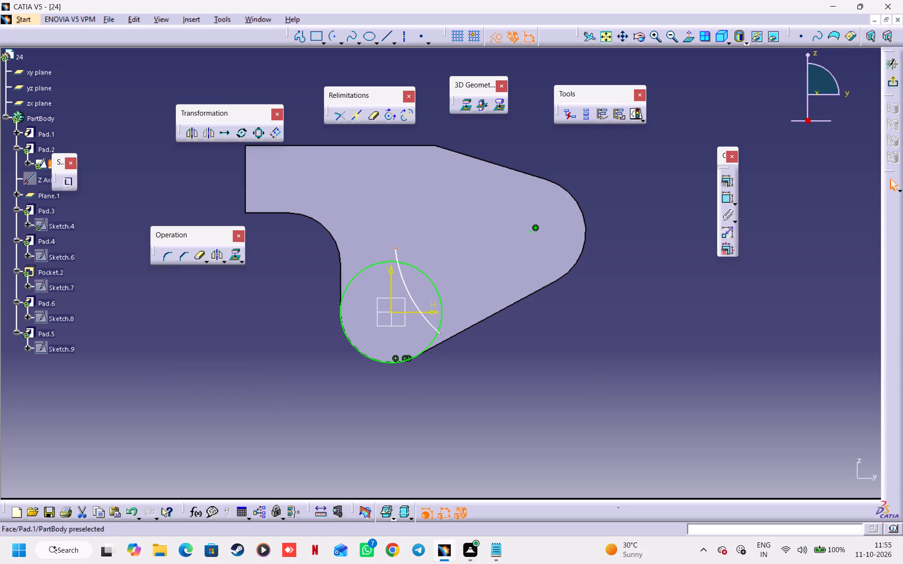
left_click_drag(439, 335, 446, 342)
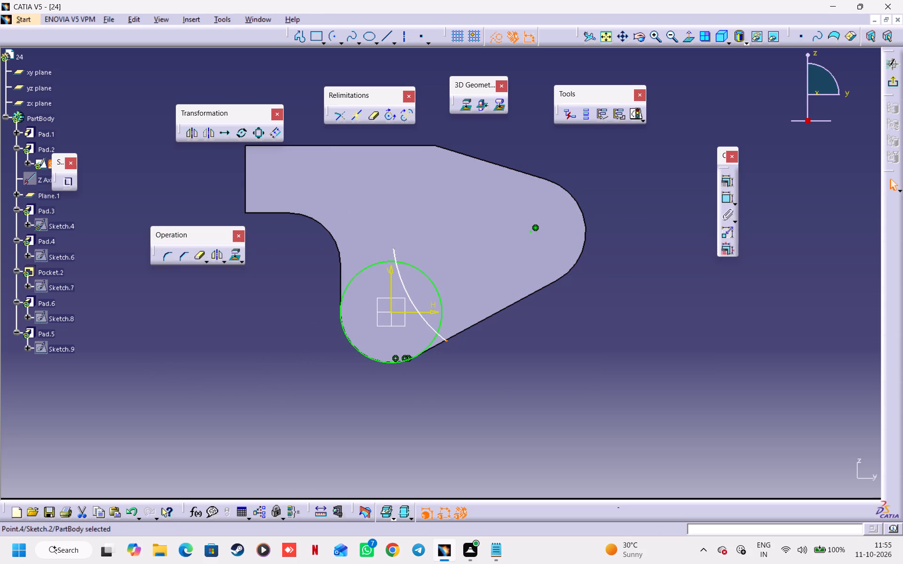
left_click(497, 136)
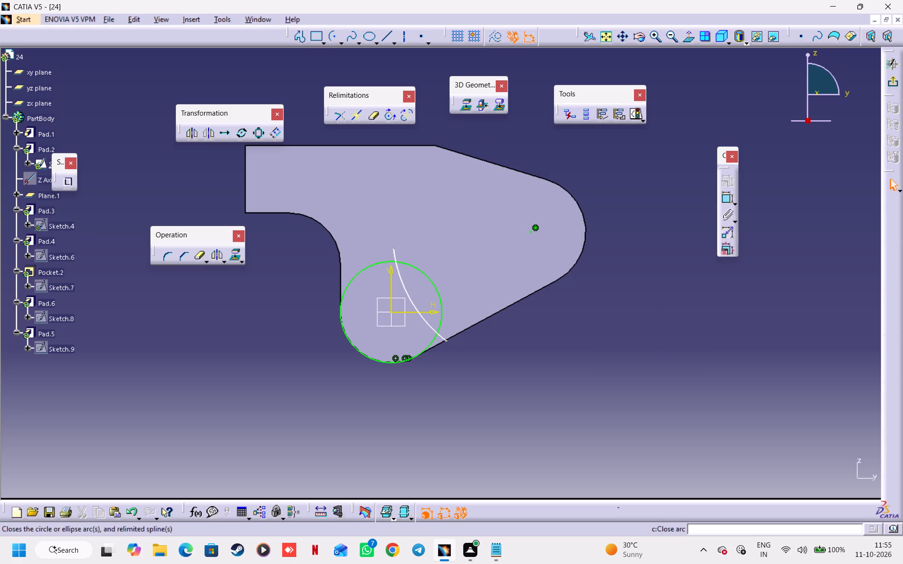
Dimension the radius of the new concentric arc in Sketch.2 and set it to 90 mm.
left_click(726, 198)
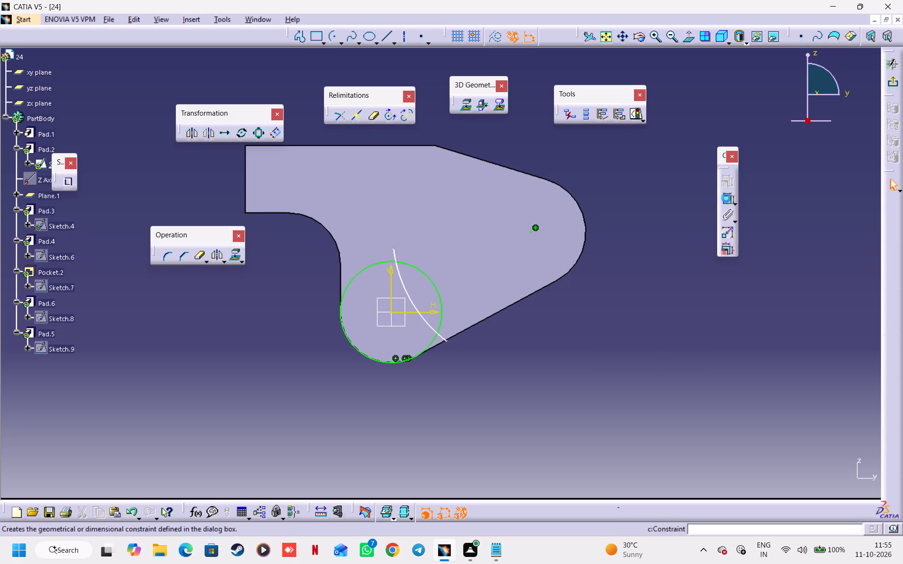
left_click(412, 303)
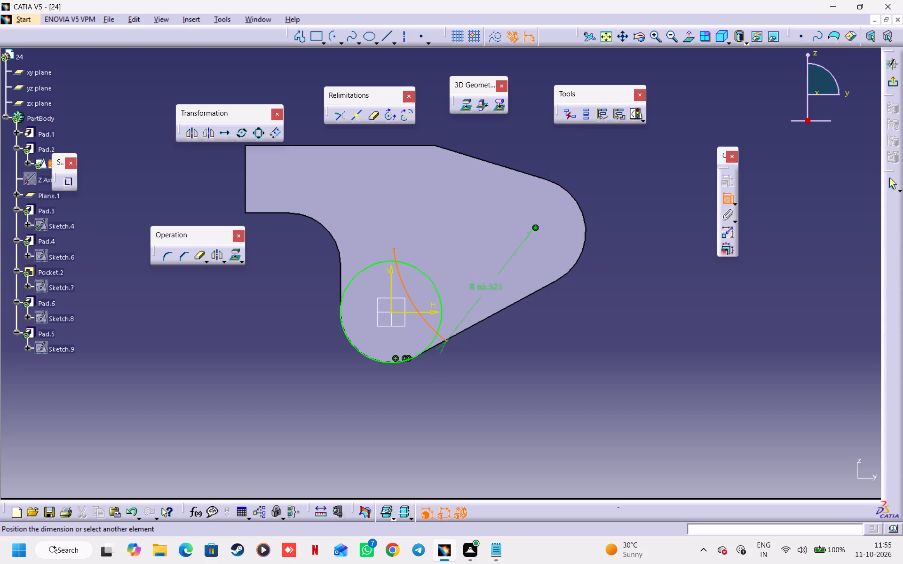
left_click(314, 349)
double_click(315, 346)
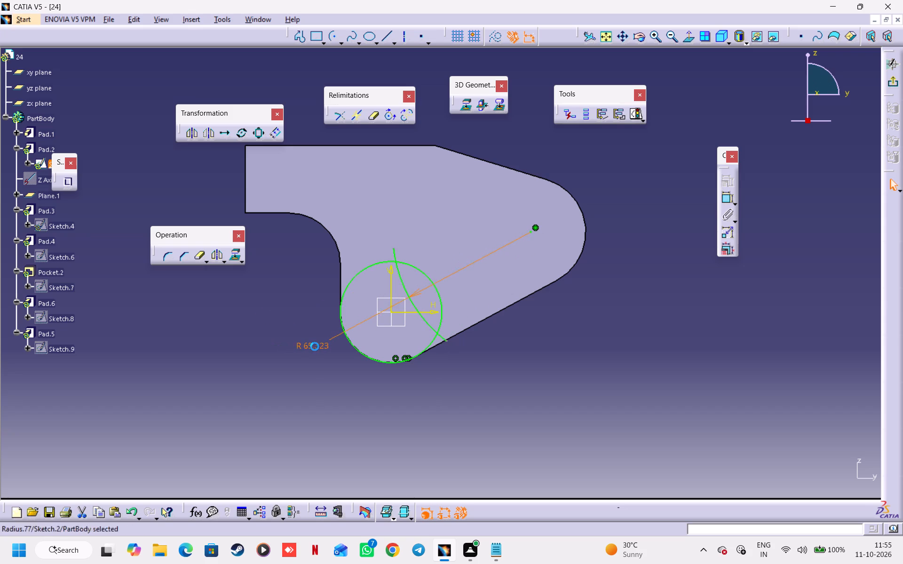
type("90")
key("Return")
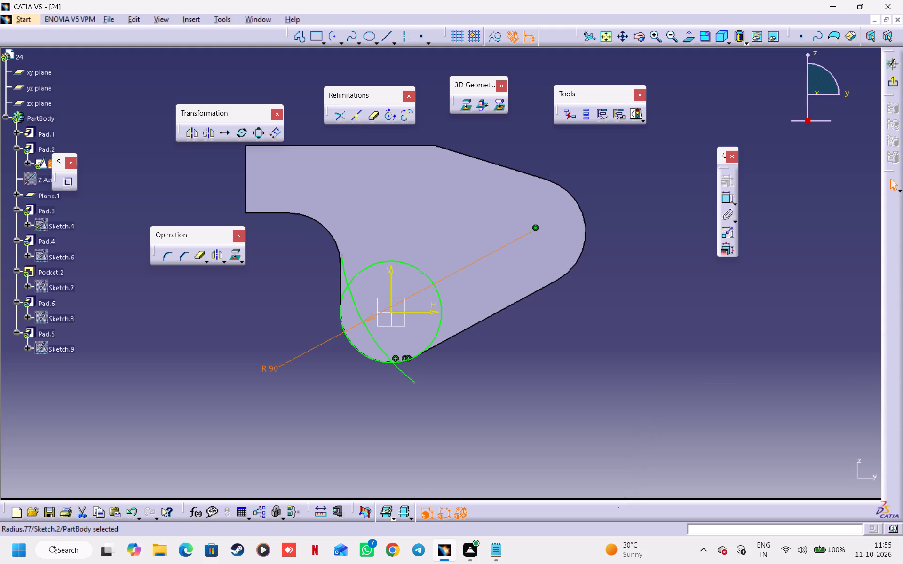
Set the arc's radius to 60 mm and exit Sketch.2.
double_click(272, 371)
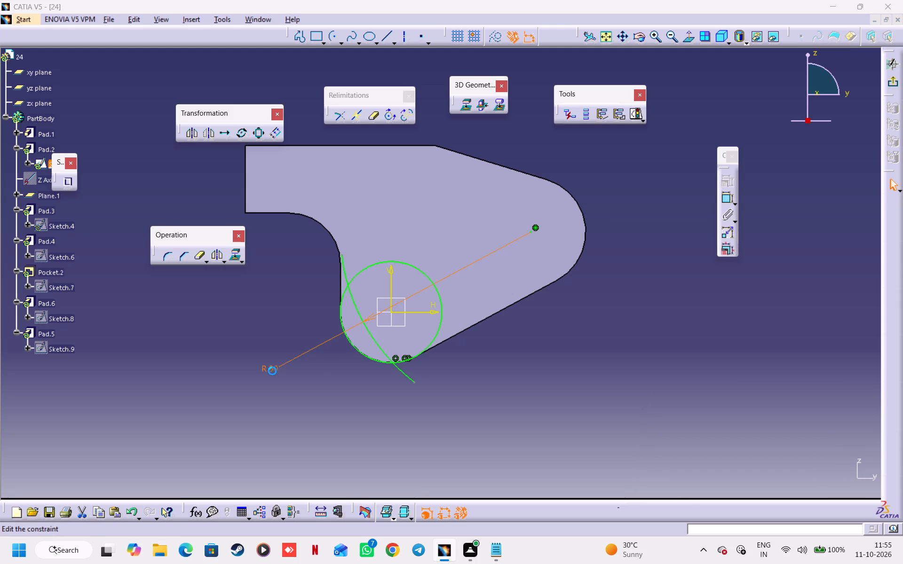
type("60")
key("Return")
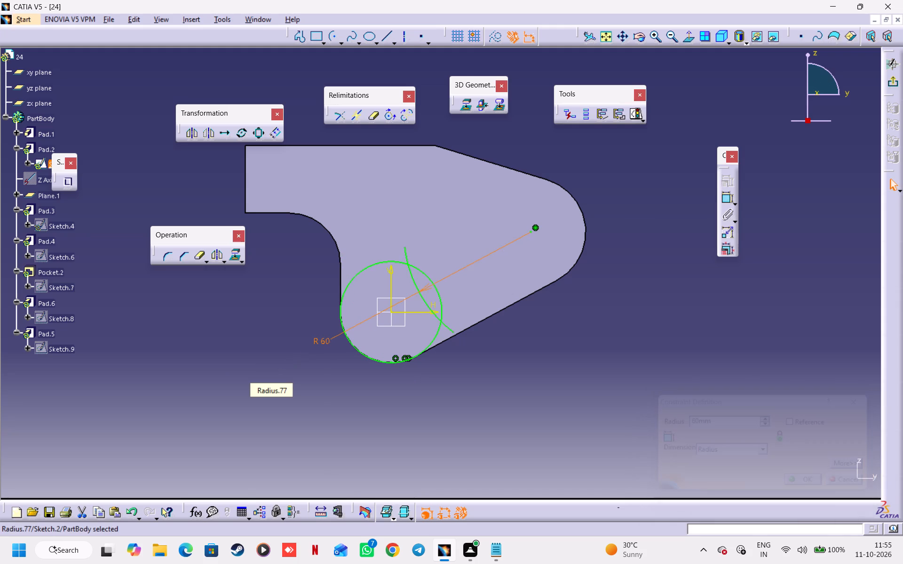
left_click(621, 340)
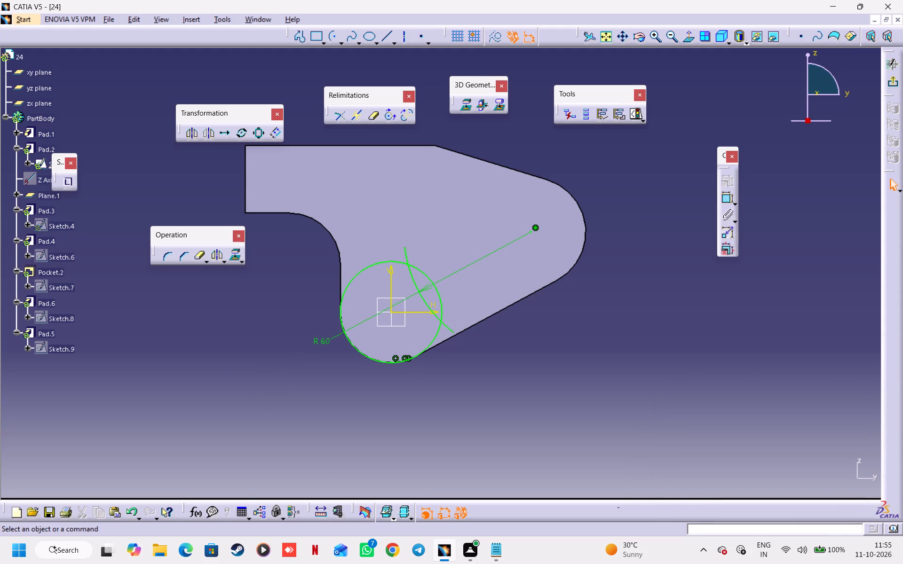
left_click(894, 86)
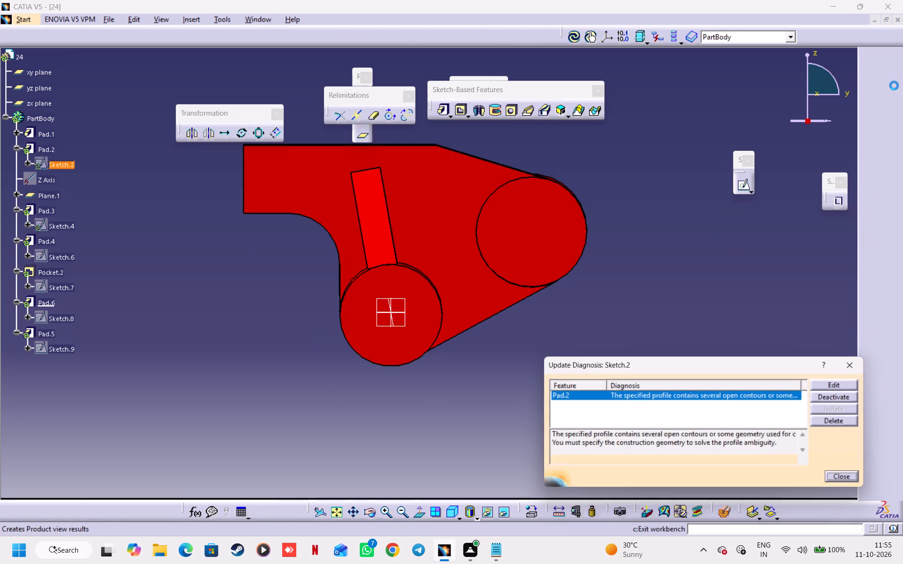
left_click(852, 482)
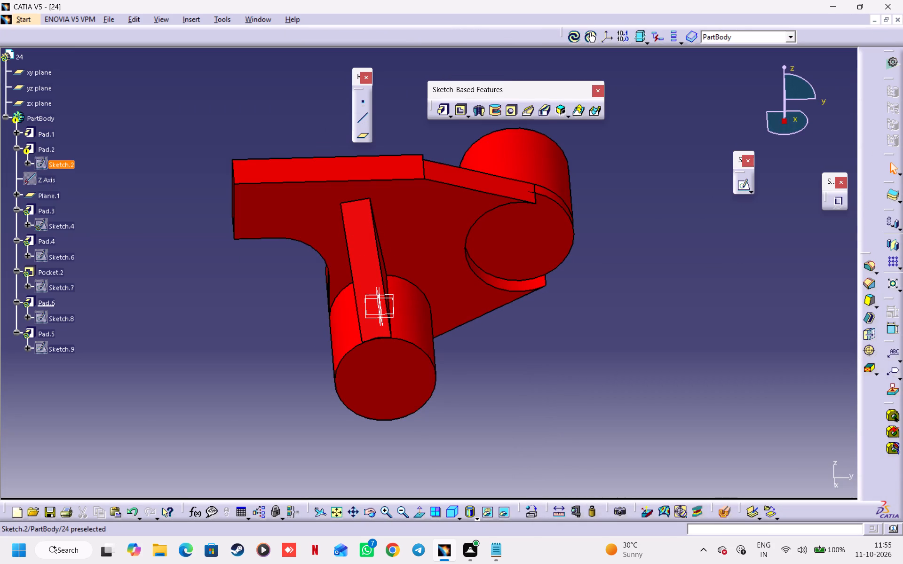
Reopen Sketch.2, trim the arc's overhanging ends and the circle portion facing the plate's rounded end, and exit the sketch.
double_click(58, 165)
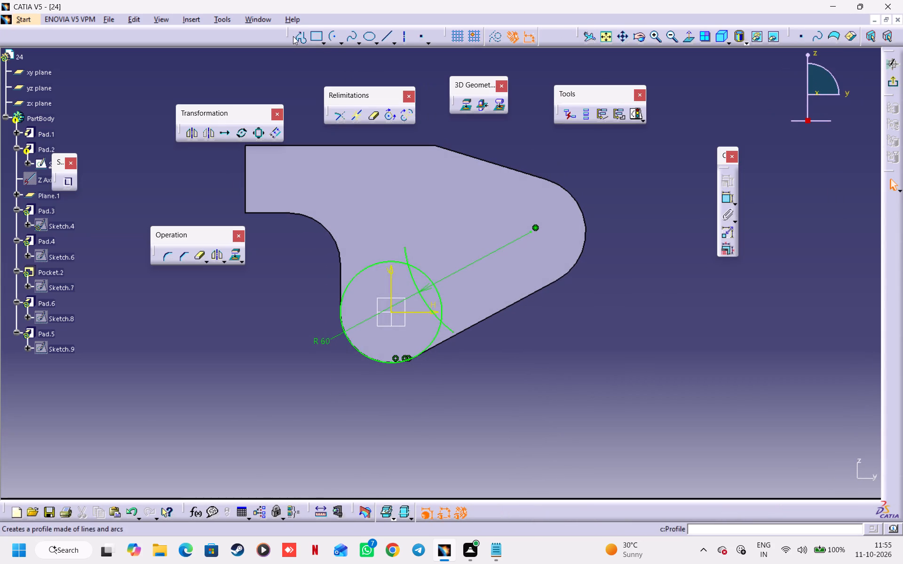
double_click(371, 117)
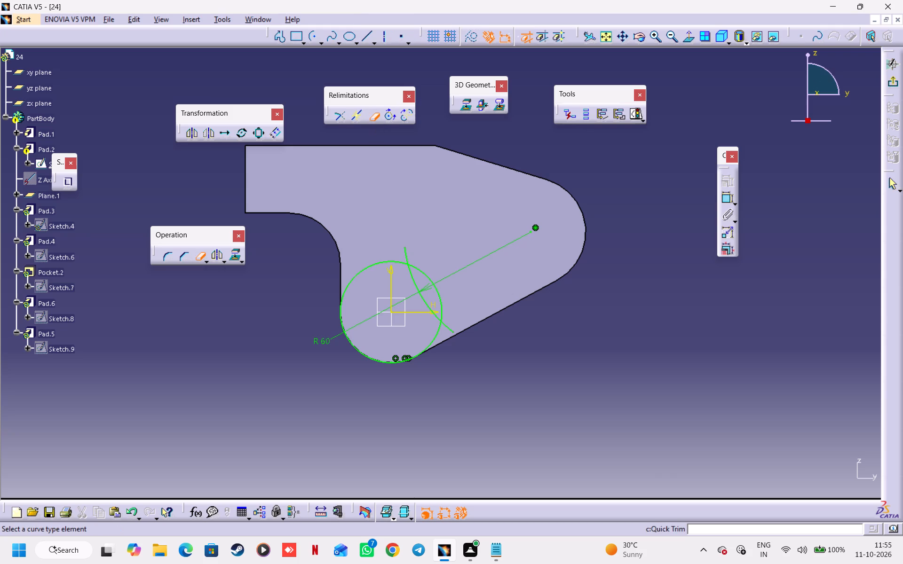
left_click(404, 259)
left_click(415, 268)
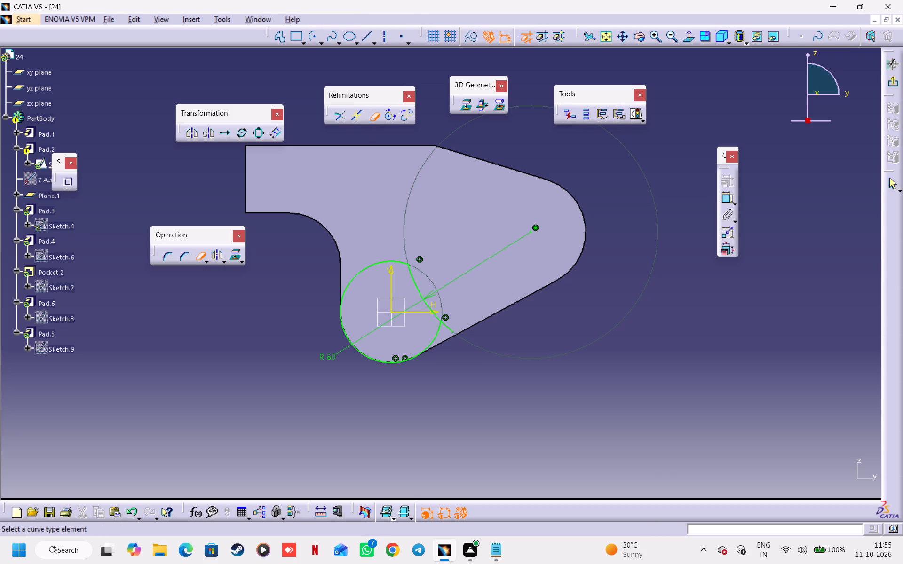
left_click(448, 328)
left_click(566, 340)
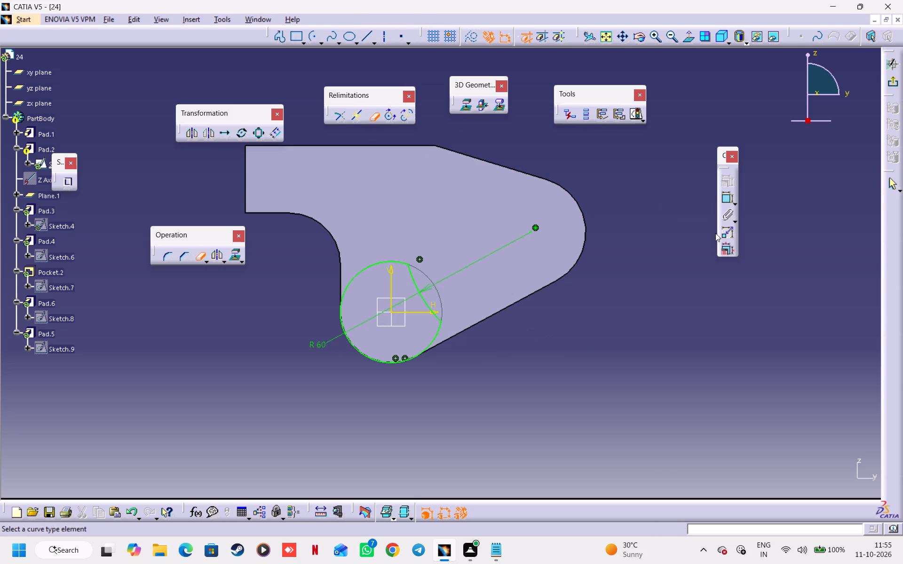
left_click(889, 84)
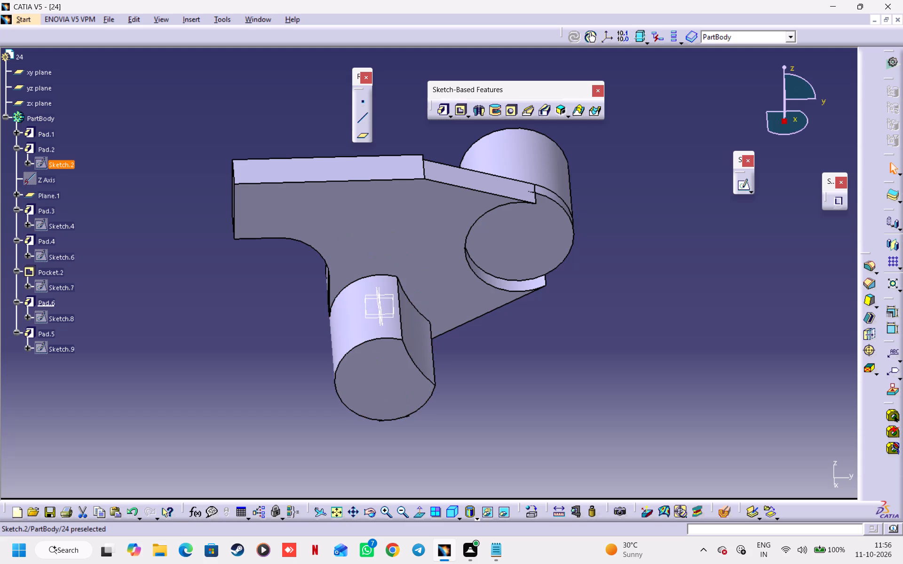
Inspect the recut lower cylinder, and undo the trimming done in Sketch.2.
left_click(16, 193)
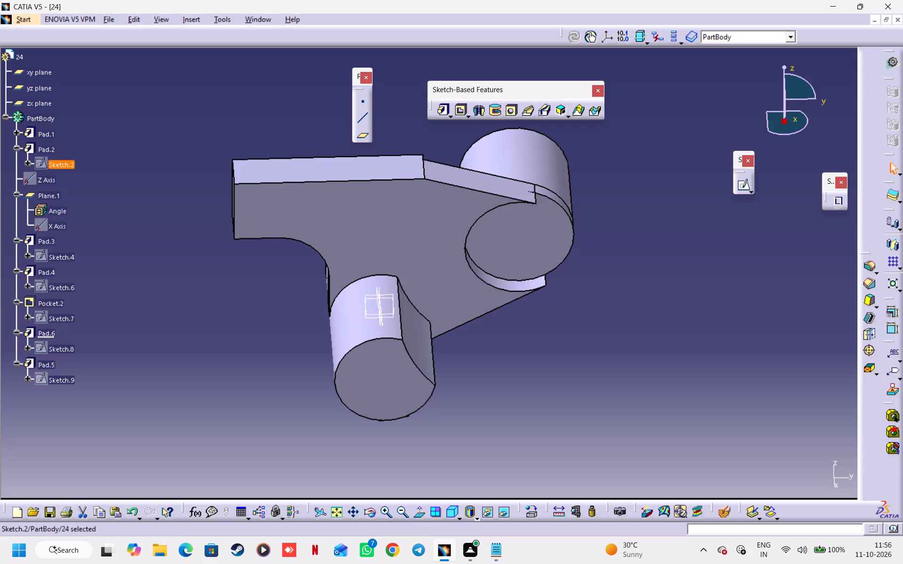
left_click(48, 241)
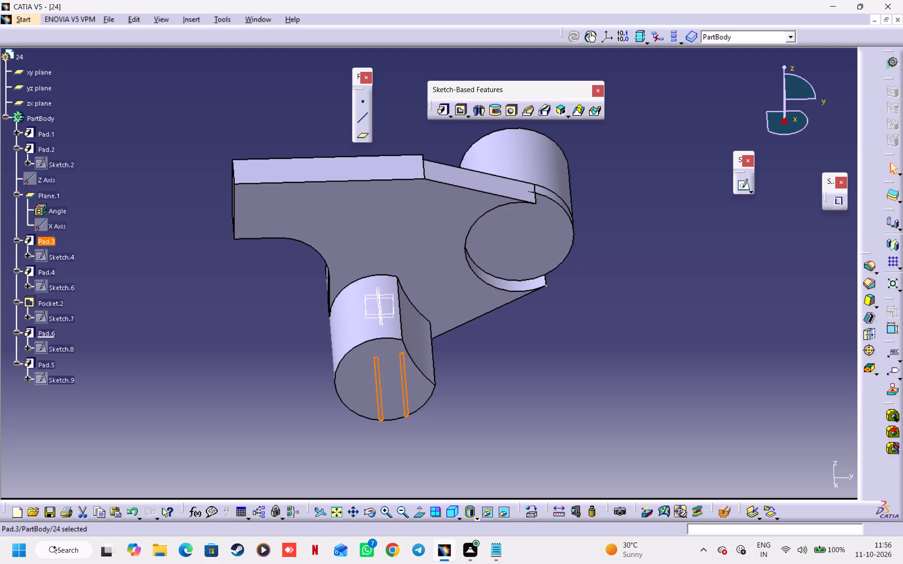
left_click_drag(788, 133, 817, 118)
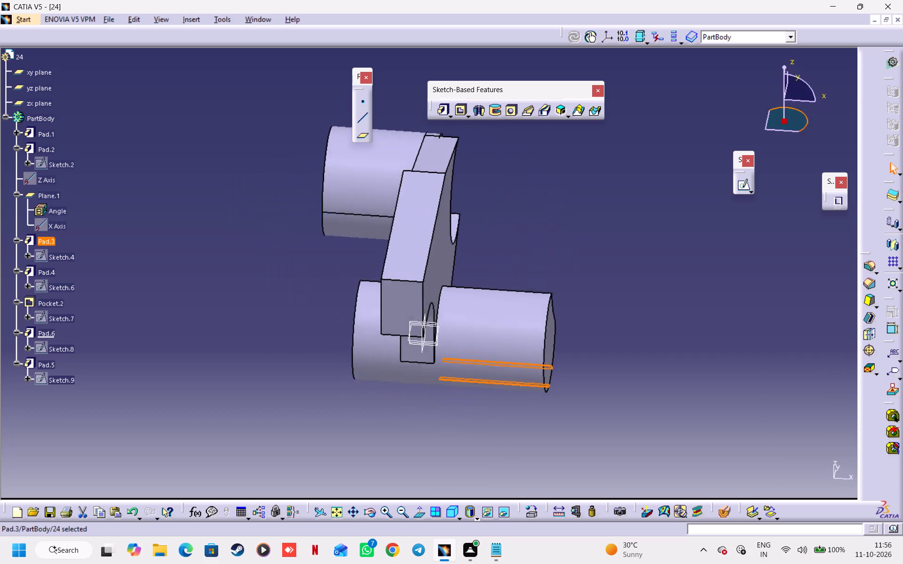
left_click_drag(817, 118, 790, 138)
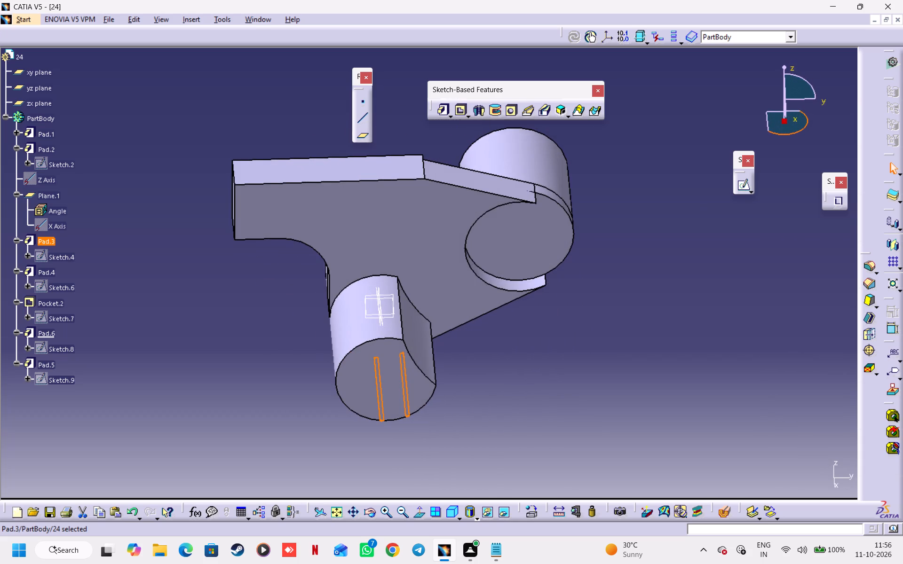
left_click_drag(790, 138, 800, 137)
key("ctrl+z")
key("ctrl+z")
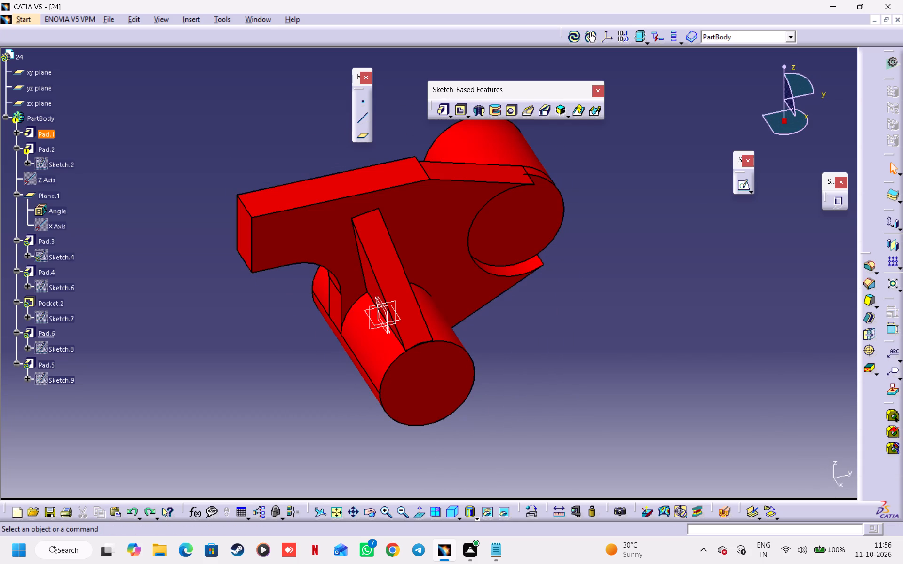
Reopen Sketch.2 and set the concentric arc's radius to 58 mm.
double_click(62, 163)
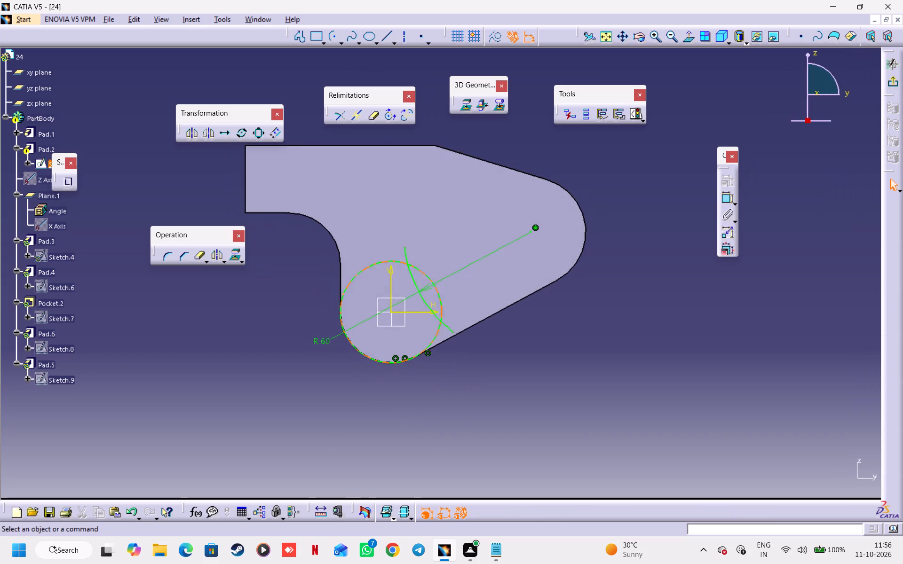
double_click(320, 341)
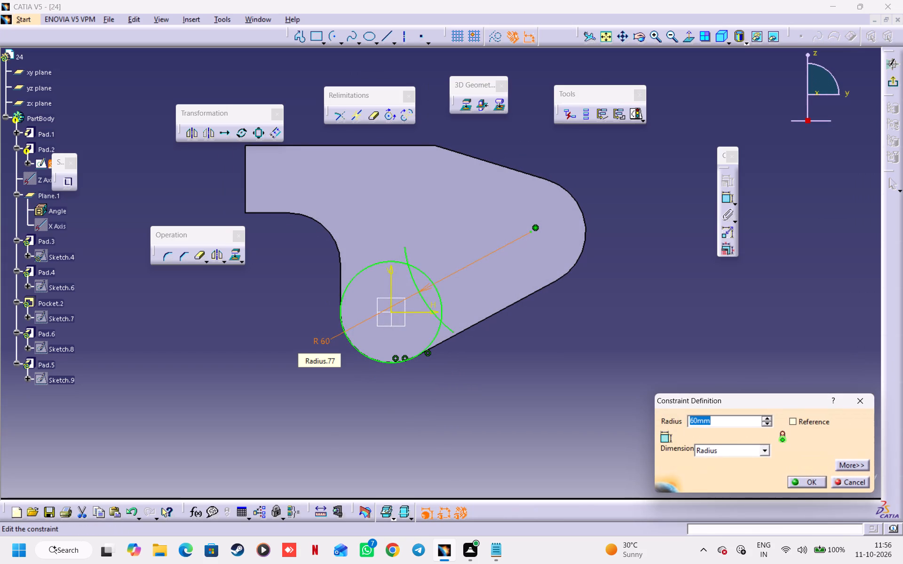
type("58")
key("Return")
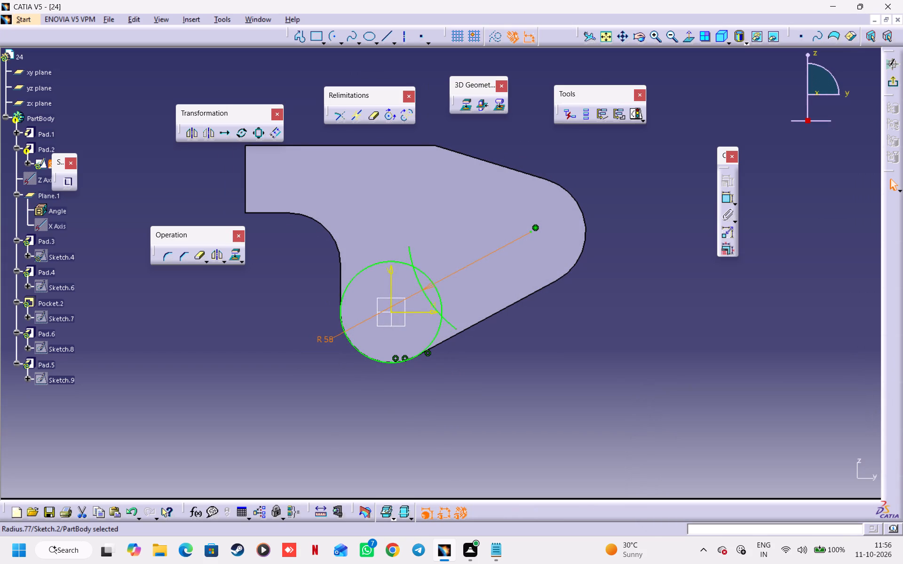
left_click(665, 325)
Quick Trim the arc's overhanging ends and the circle portion facing the plate's rounded end, and exit Sketch.2.
double_click(374, 114)
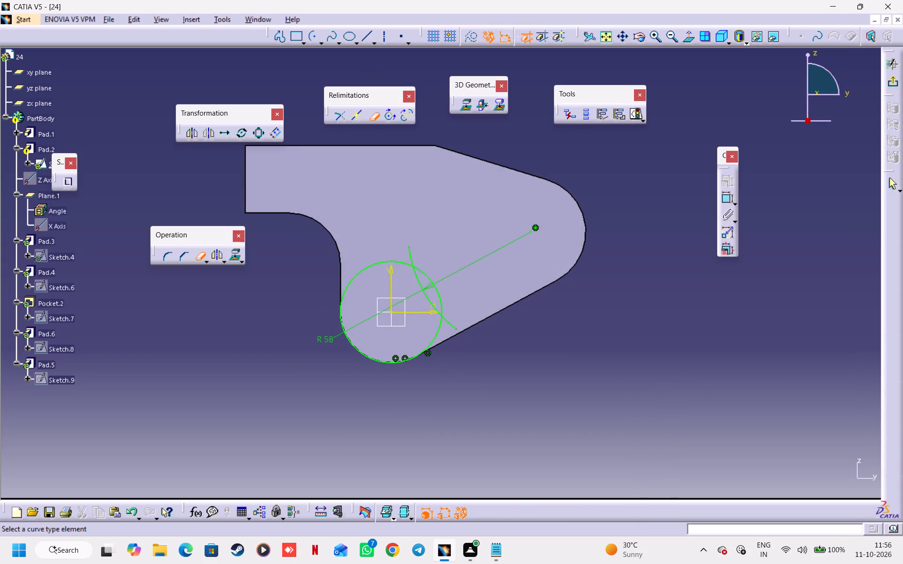
left_click(409, 256)
left_click(422, 271)
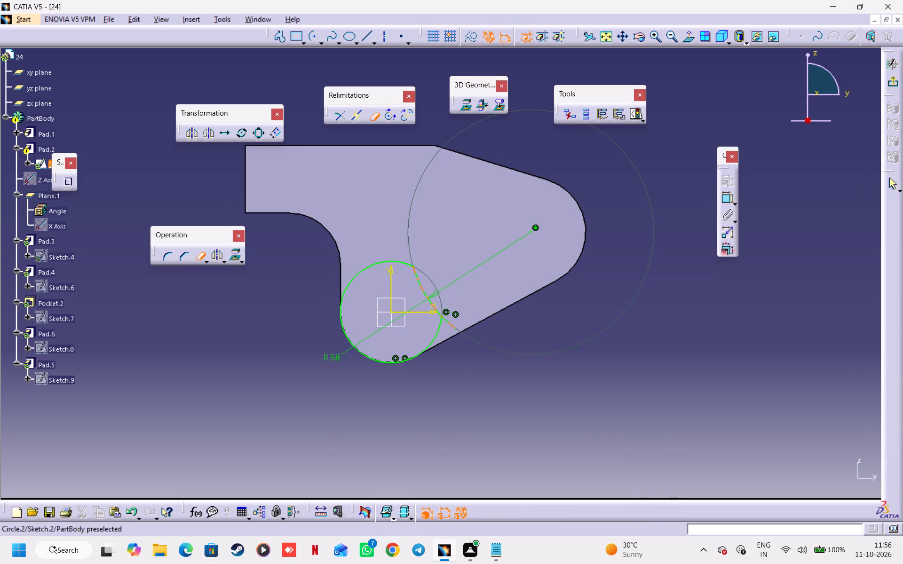
left_click(451, 324)
left_click(595, 306)
left_click(892, 78)
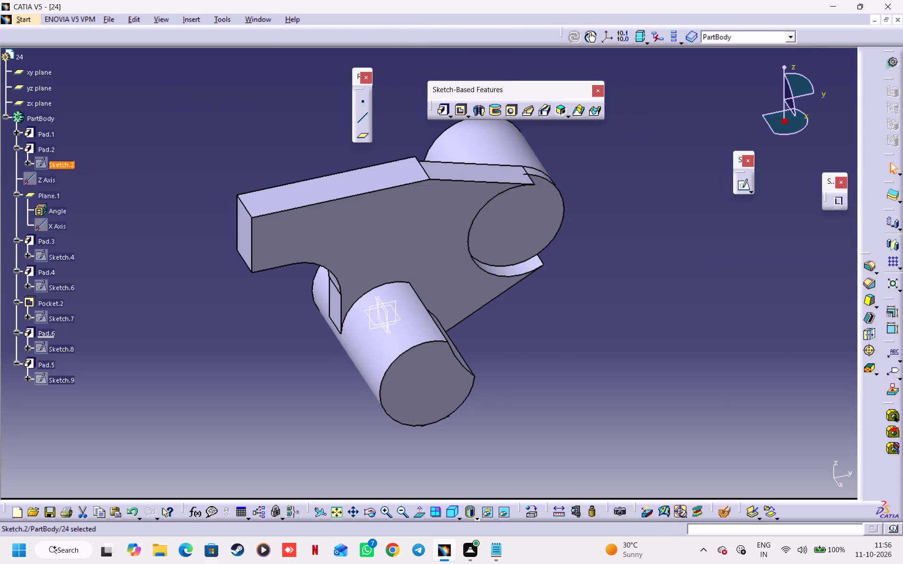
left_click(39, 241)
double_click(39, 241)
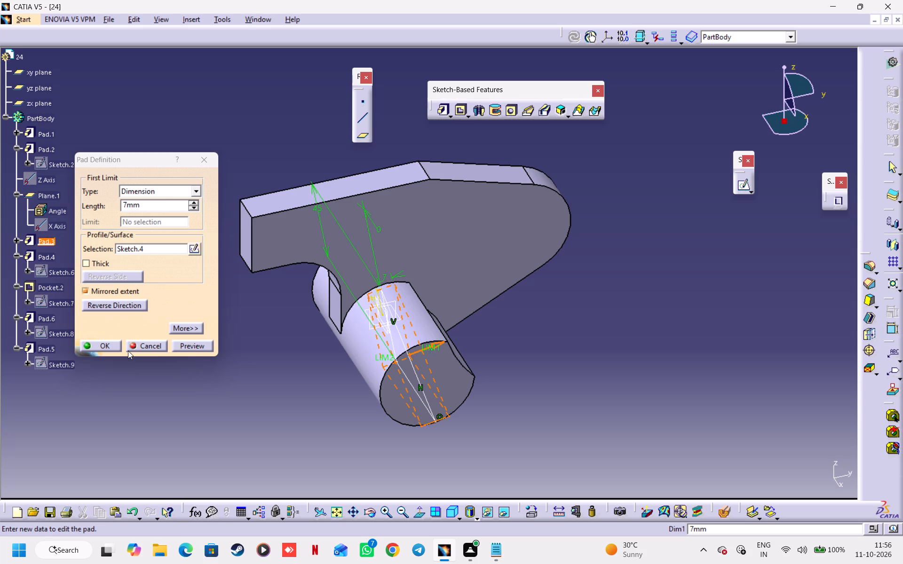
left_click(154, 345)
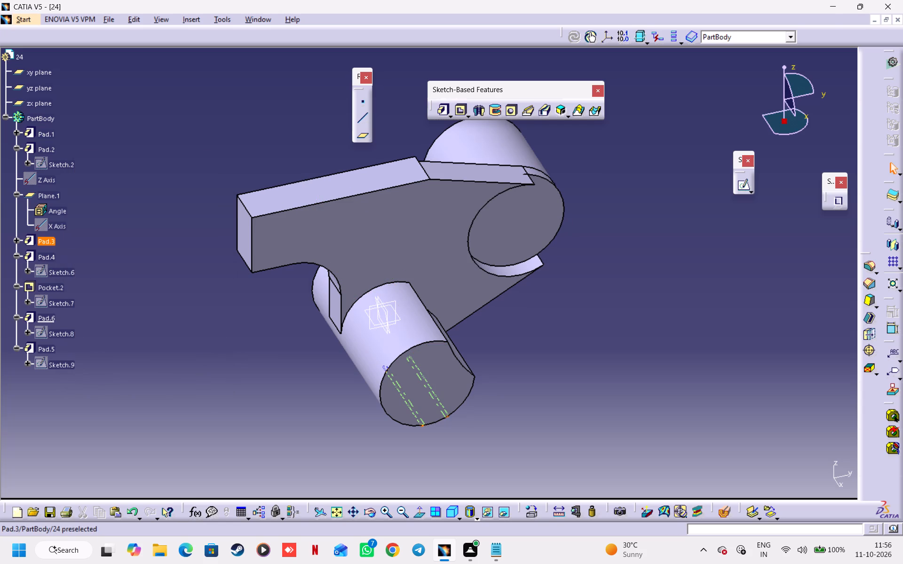
Move Sketch.4's triangular rib profile up until its horizontal line lies on the lower cylinder's top edge, and exit the sketch.
left_click(15, 241)
double_click(54, 257)
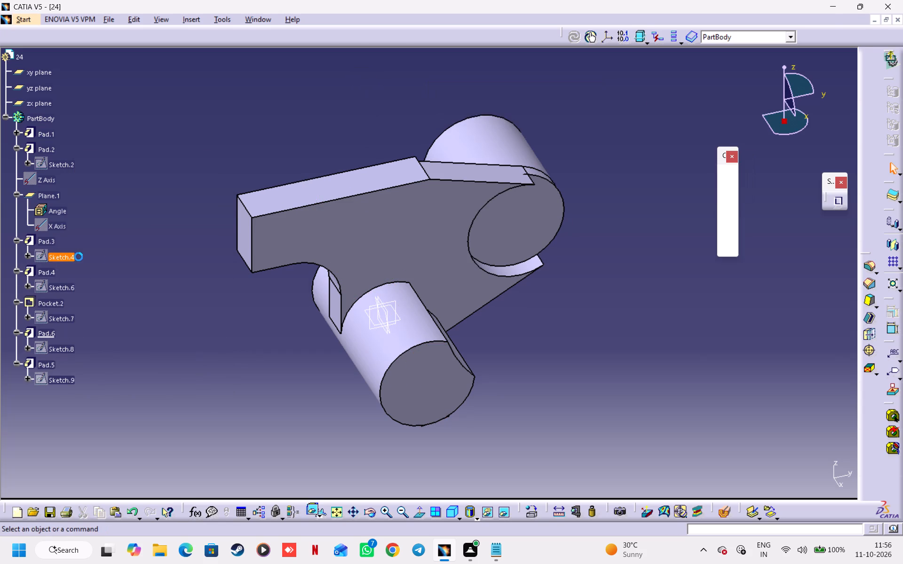
middle_click_drag(522, 426, 449, 264)
middle_click_drag(460, 305, 427, 195)
left_click_drag(581, 400, 587, 380)
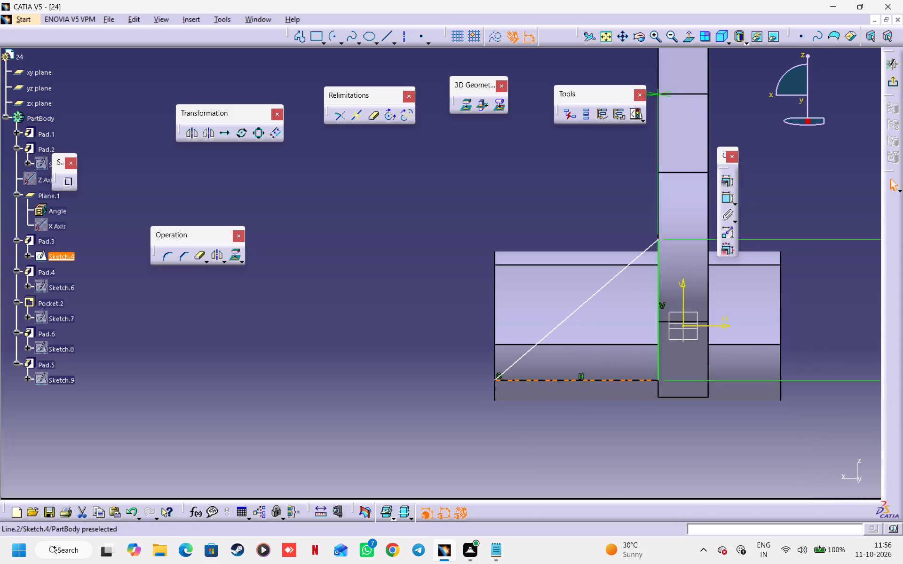
left_click_drag(587, 380, 596, 257)
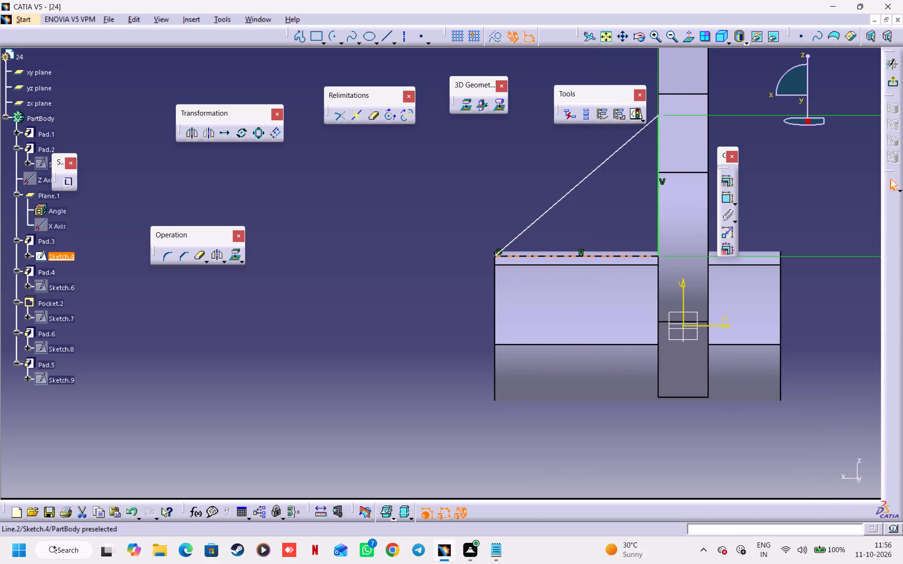
left_click_drag(596, 257, 596, 254)
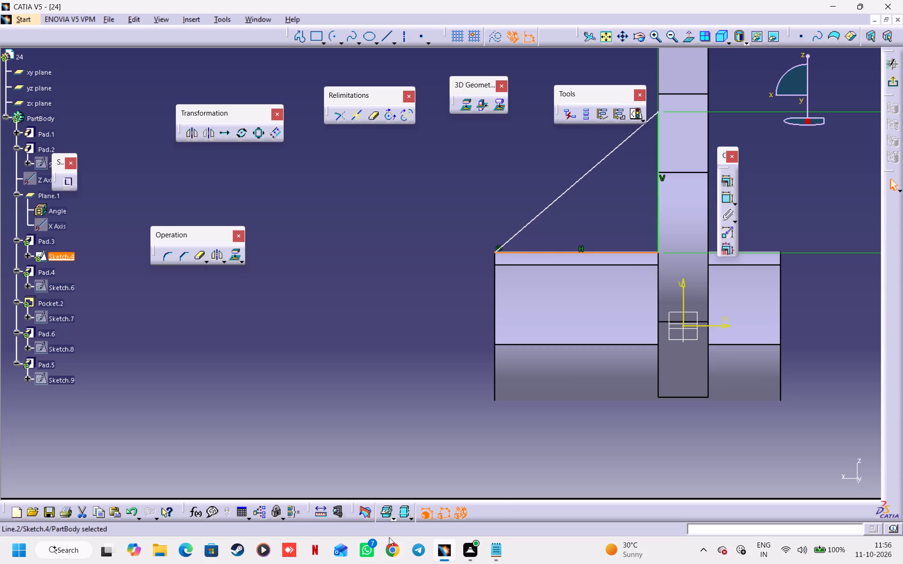
left_click(720, 39)
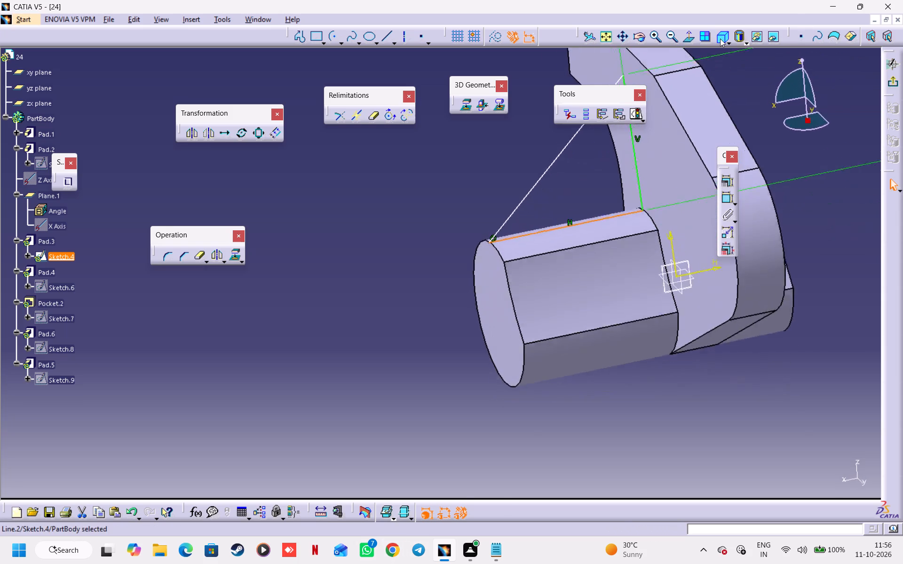
middle_click_drag(561, 371, 553, 439)
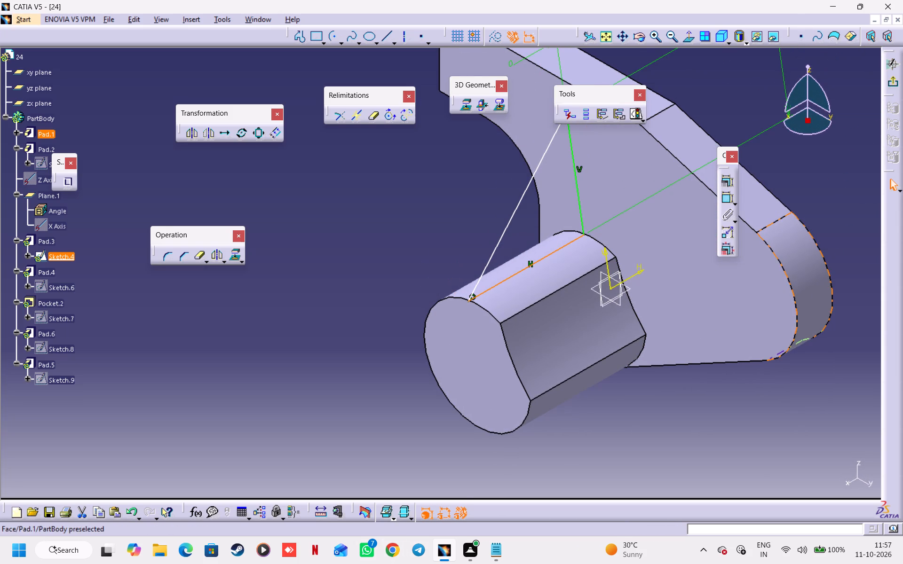
left_click(892, 82)
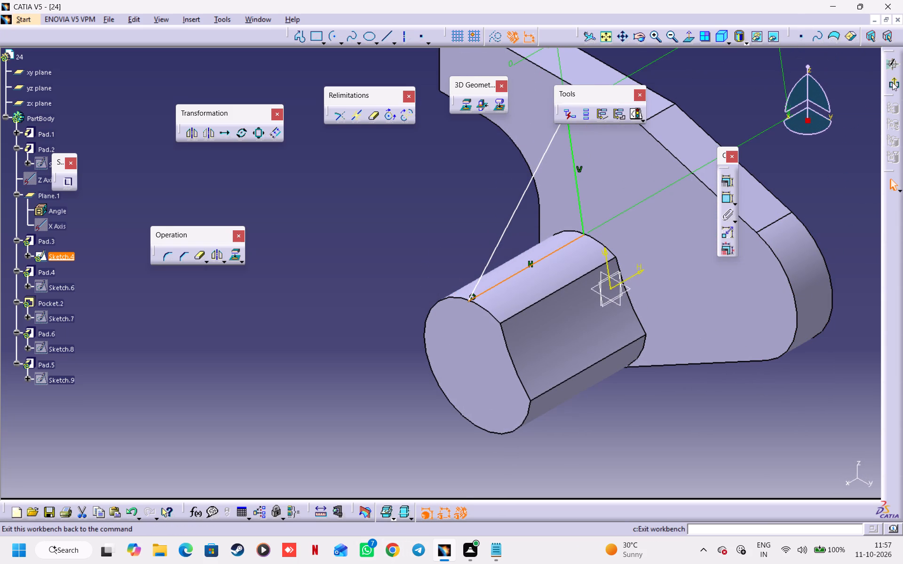
middle_click_drag(673, 253, 671, 273)
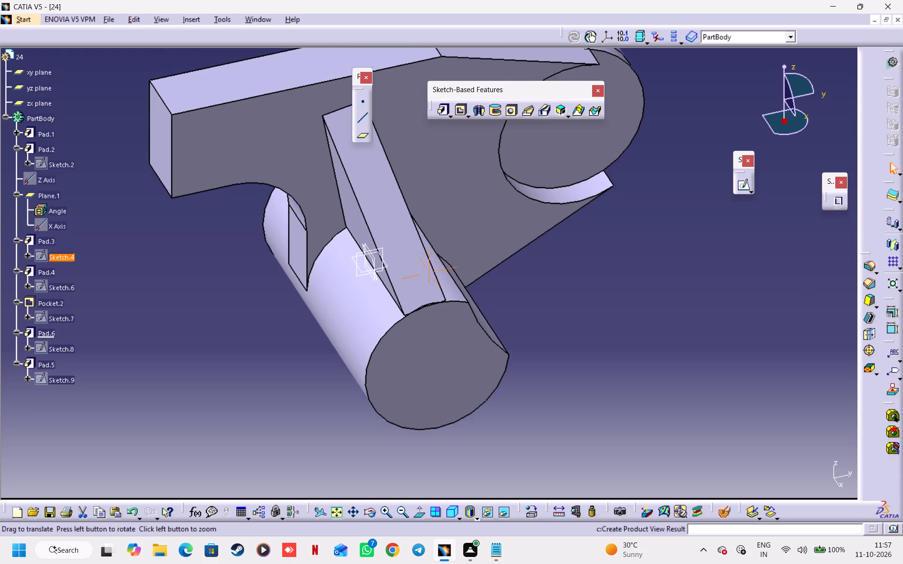
Reopen Sketch.2, set the concentric arc's radius to 60 mm, and exit the sketch.
middle_click_drag(671, 273, 668, 295)
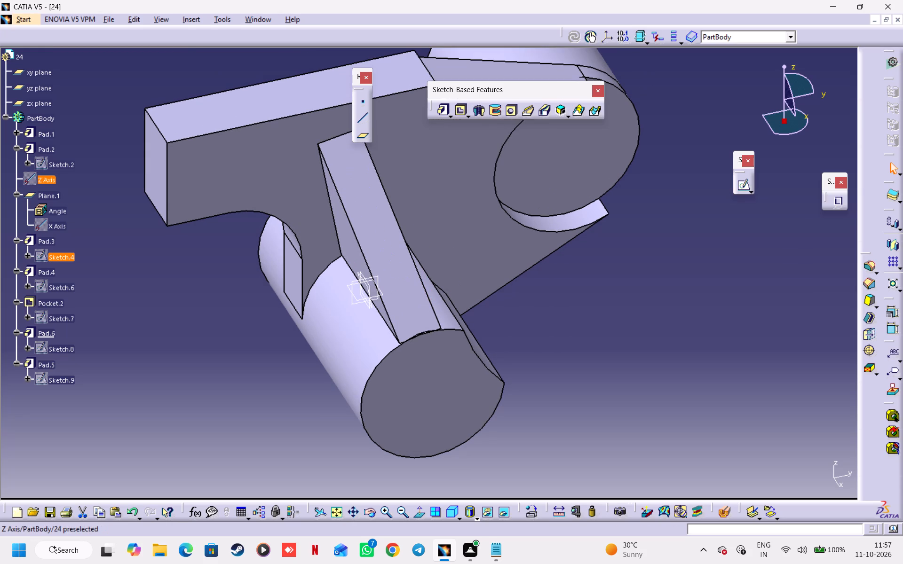
double_click(55, 167)
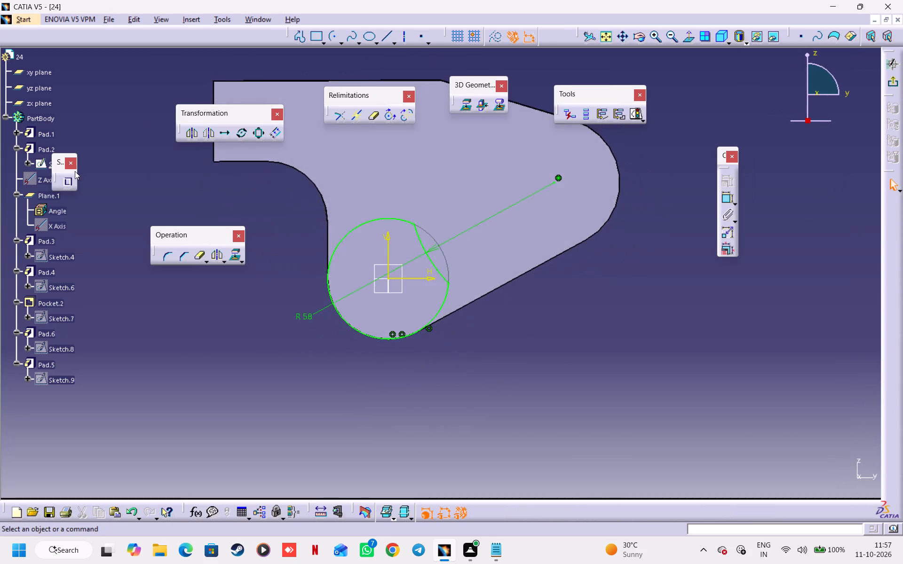
double_click(305, 309)
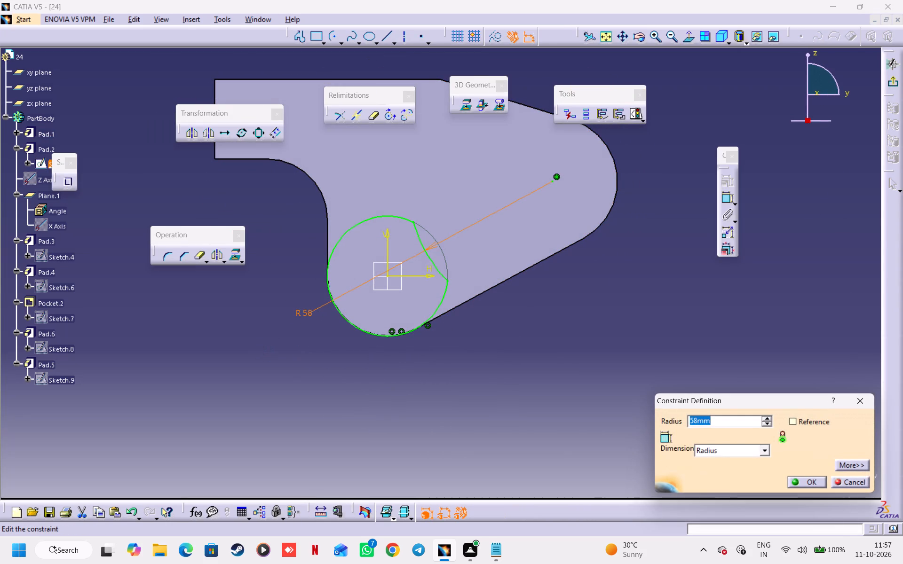
type("60")
key("Return")
left_click(471, 337)
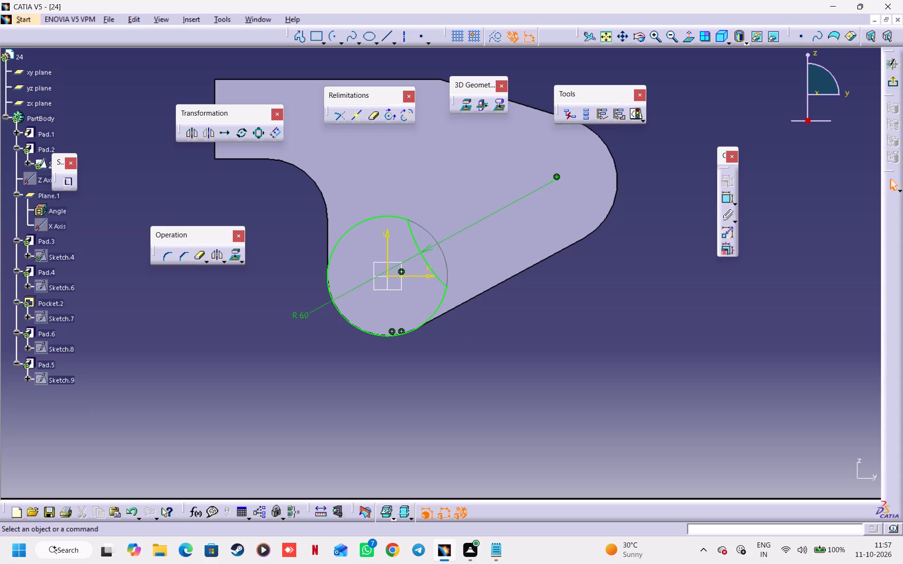
middle_click_drag(470, 329, 440, 189, "ctrl")
middle_click_drag(442, 194, 444, 206, "ctrl")
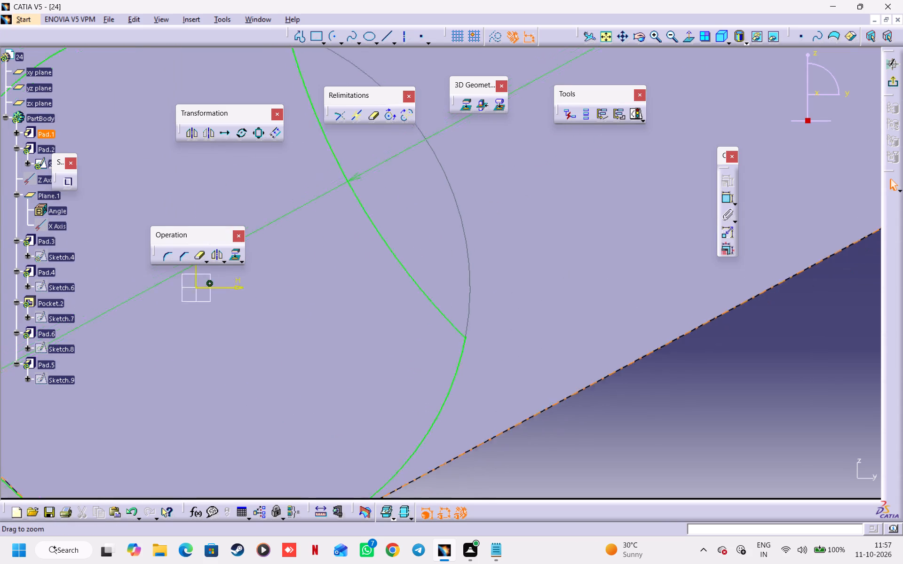
middle_click_drag(444, 206, 452, 286, "ctrl")
middle_click_drag(559, 315, 560, 350)
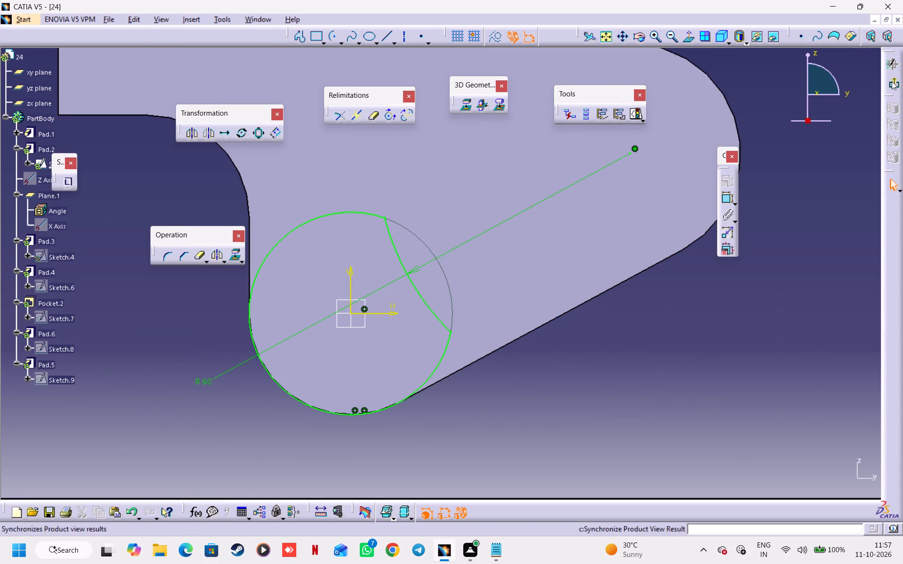
left_click(892, 81)
Inspect the part from both sides, and review the profiles in Pad.5's Sketch.9 and Pad.1's Sketch.1.
middle_click_drag(694, 329, 679, 372, "ctrl")
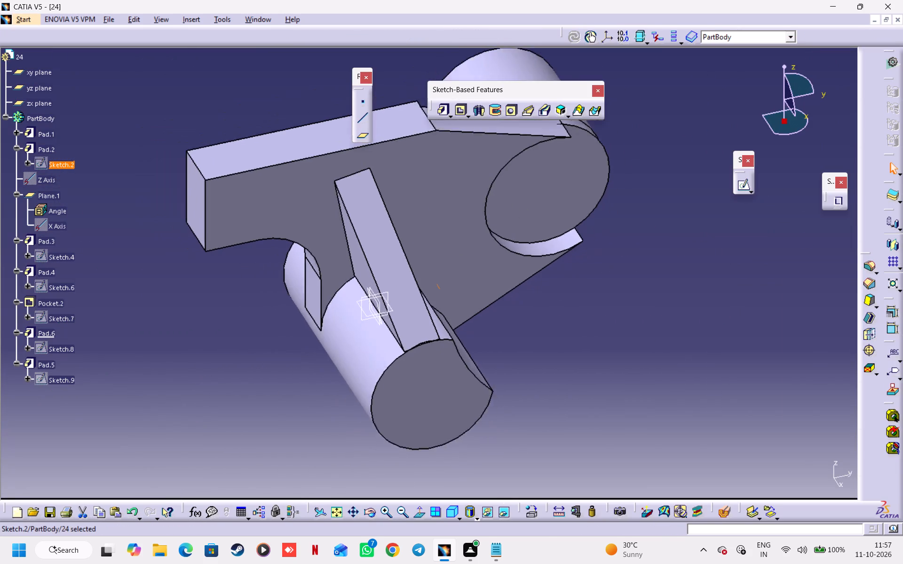
middle_click_drag(679, 372, 674, 384, "ctrl")
middle_click_drag(662, 380, 700, 333)
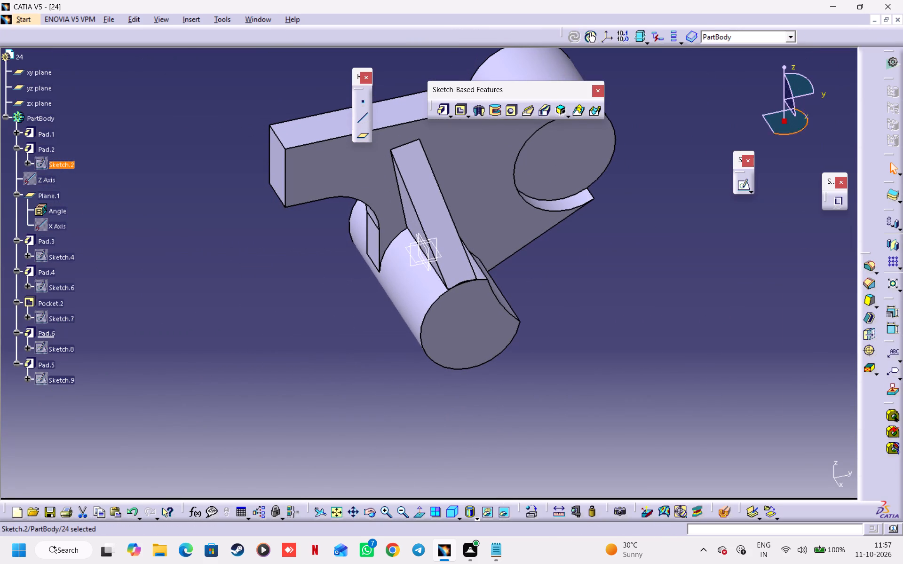
left_click_drag(798, 131, 820, 83)
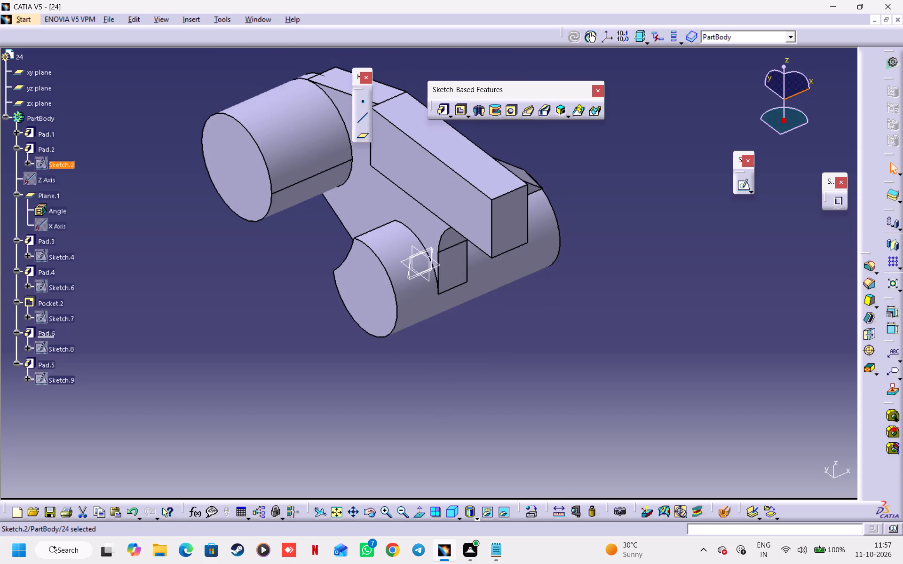
left_click_drag(798, 108, 808, 139)
middle_click_drag(661, 219, 645, 330)
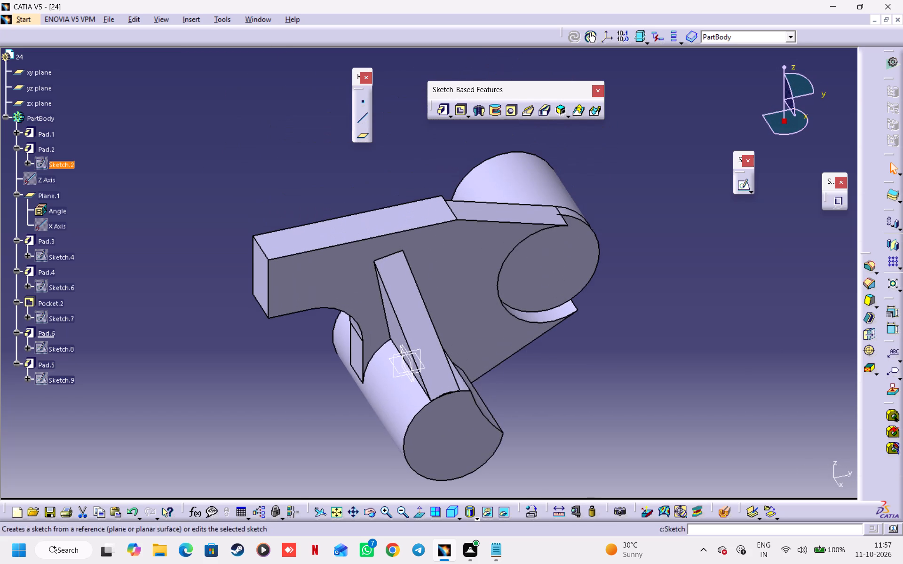
left_click(48, 369)
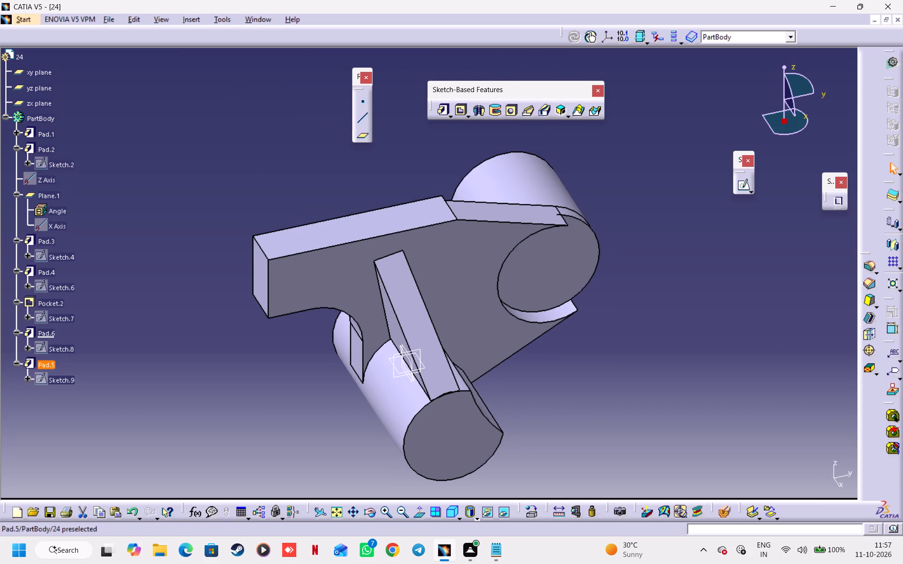
left_click(58, 381)
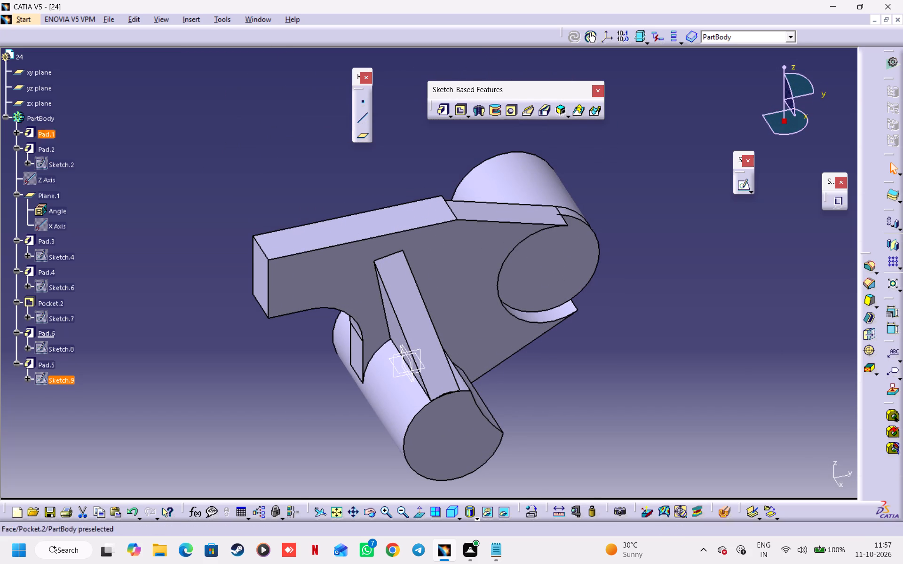
left_click_drag(788, 133, 829, 110)
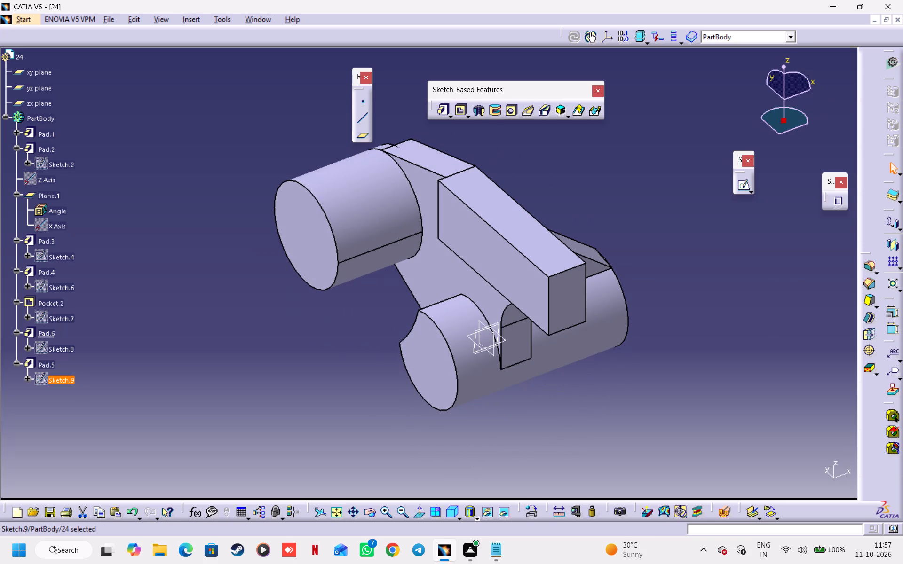
double_click(55, 382)
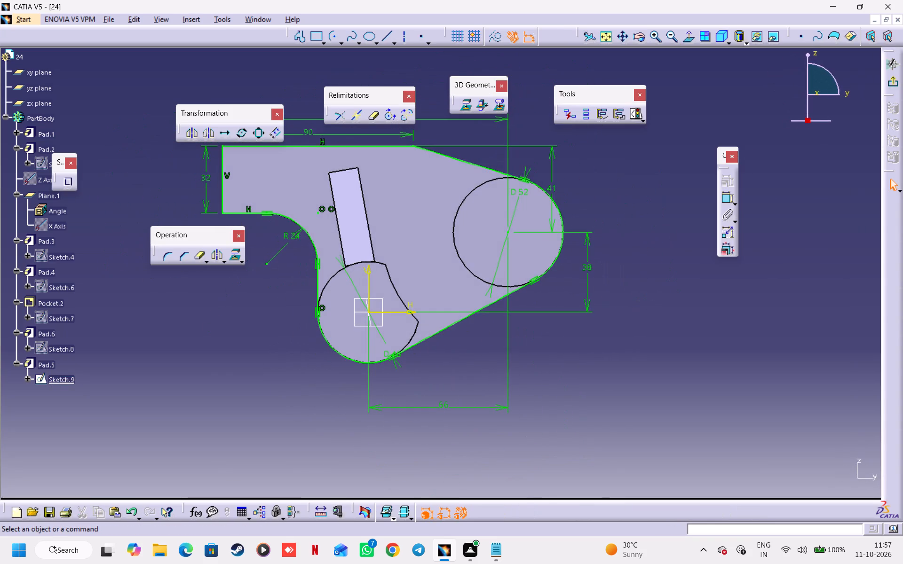
middle_click_drag(235, 354, 323, 415)
left_click(893, 81)
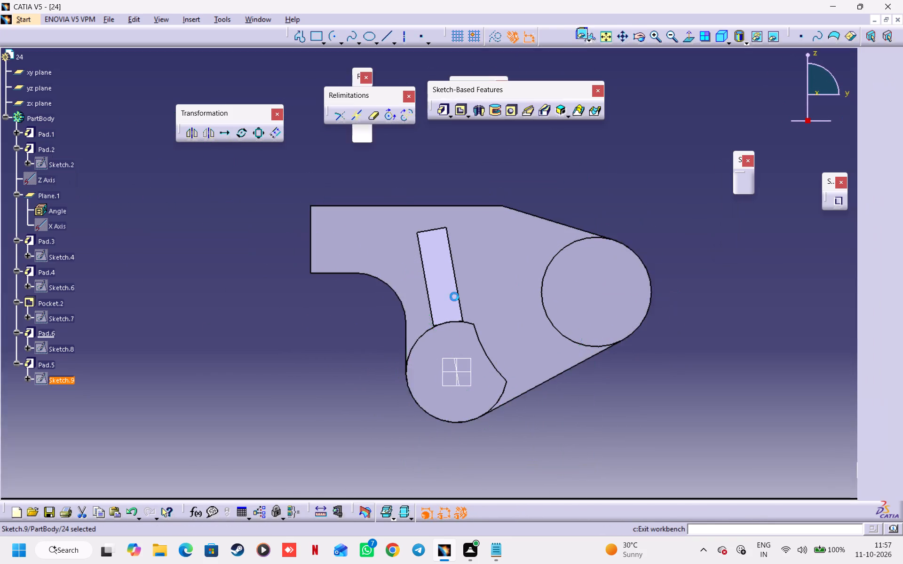
left_click(44, 129)
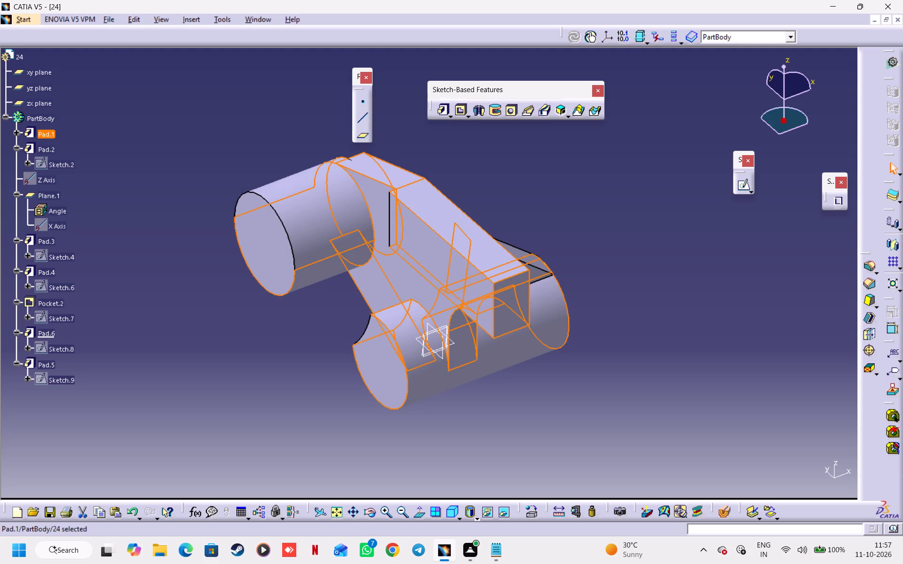
left_click(17, 134)
double_click(54, 147)
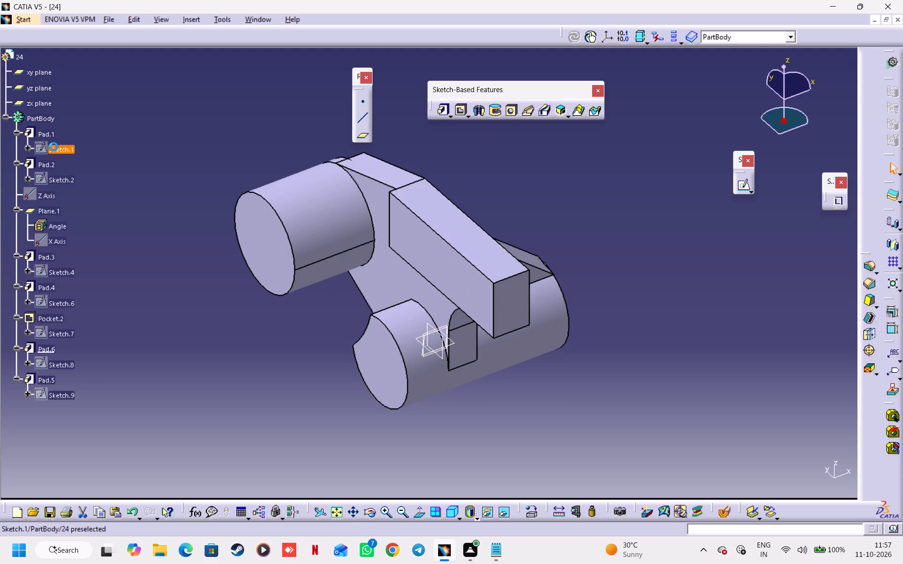
left_click(897, 87)
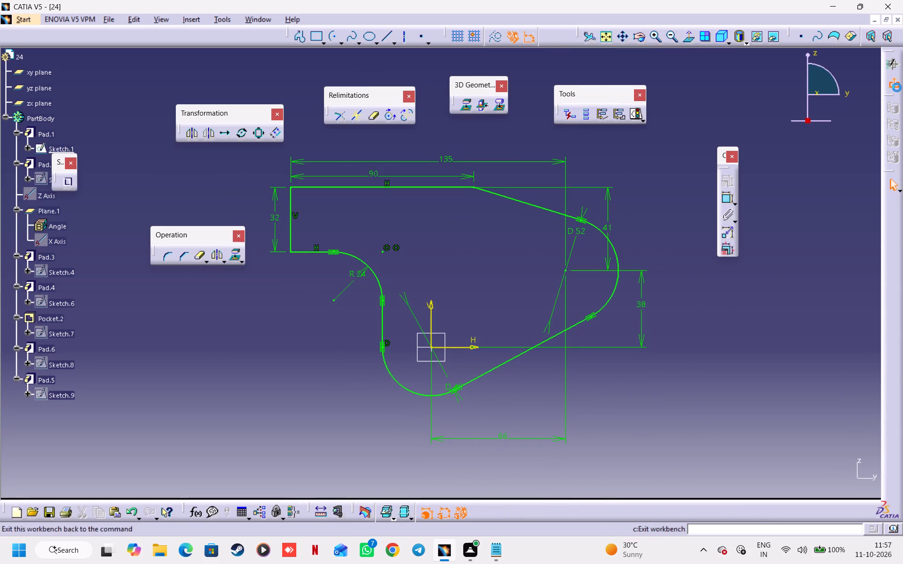
Delete Pad.5 without its aggregated elements, and delete its leftover Sketch.9 as well.
right_click(46, 383)
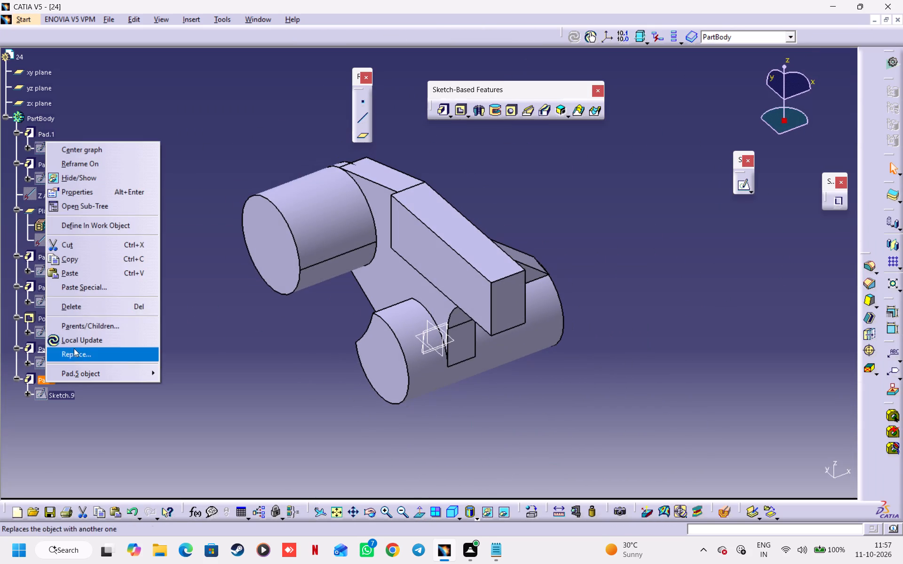
left_click(73, 311)
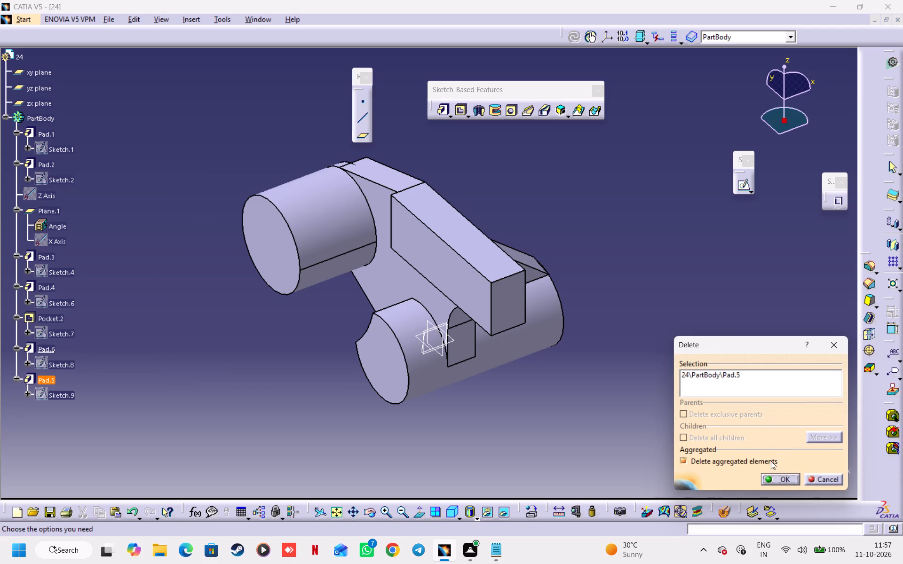
left_click(770, 460)
left_click(780, 477)
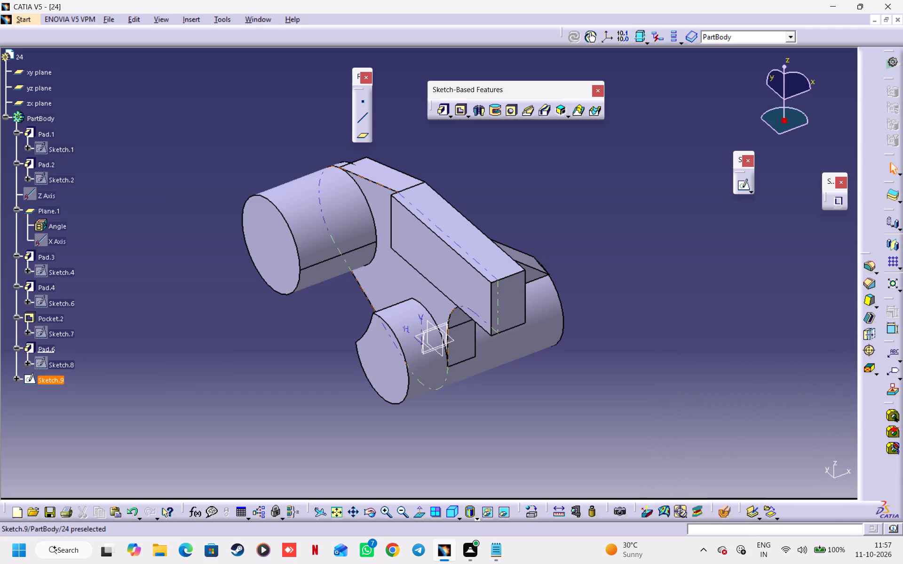
left_click(40, 377)
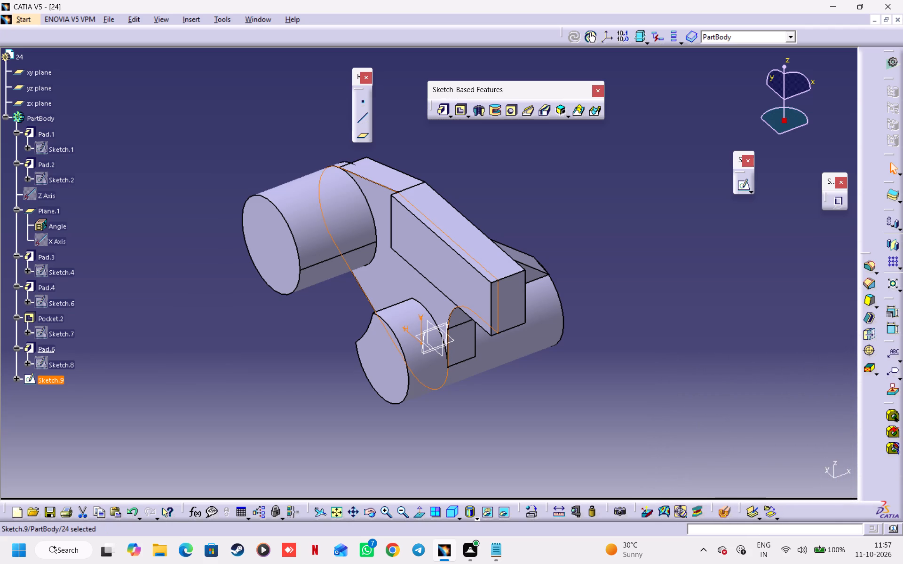
key("Delete")
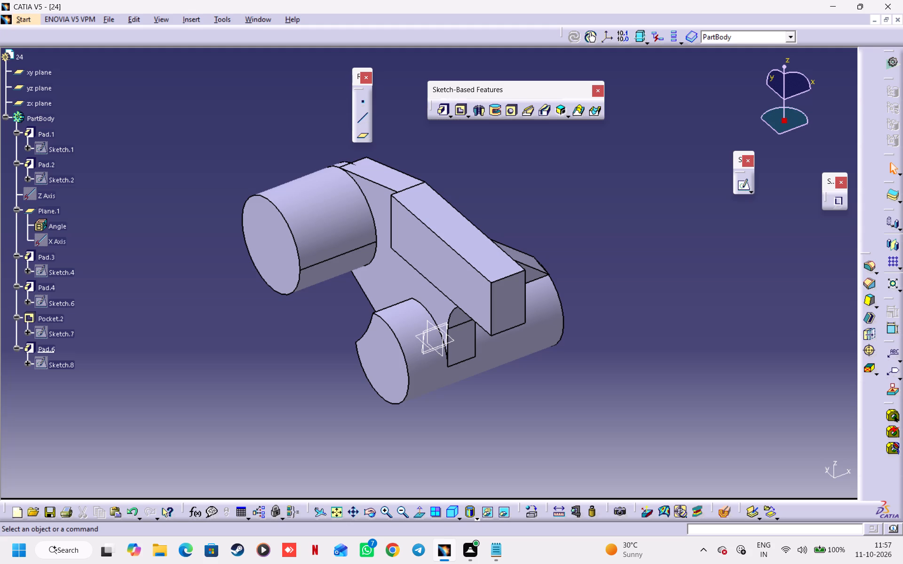
Start a sketch on Pad.1's sloping top face and draw a rectangle about 11 mm wide across the plate edge where it meets the upper cylinder.
middle_click_drag(163, 363, 176, 402)
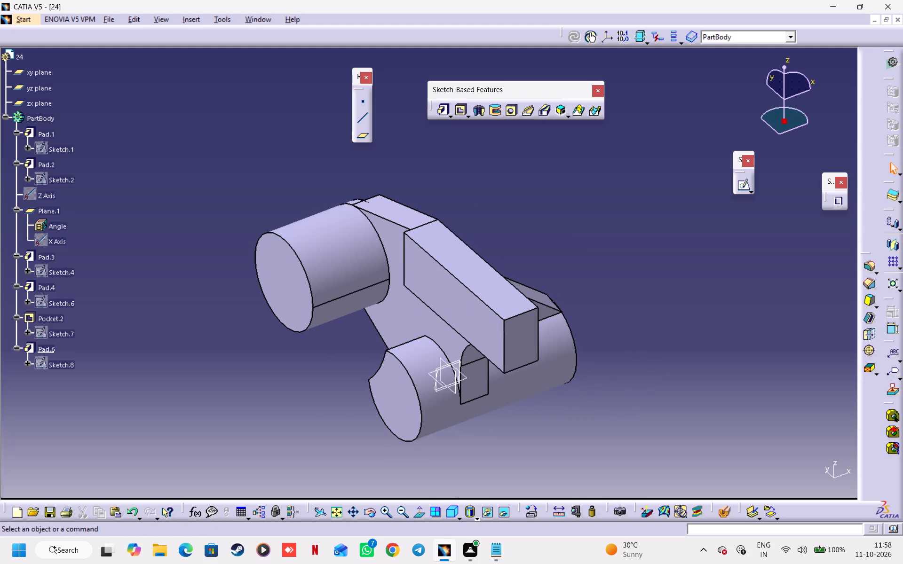
left_click(389, 210)
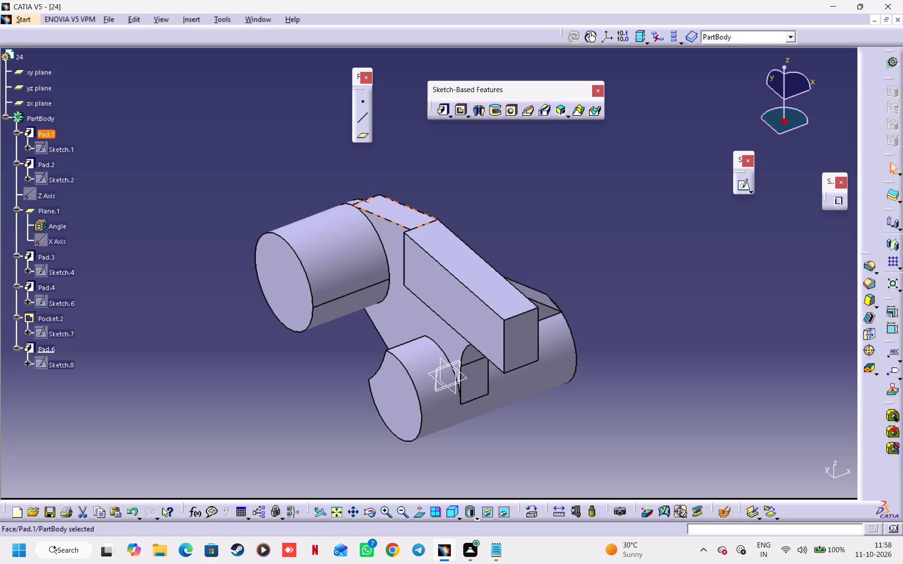
left_click(747, 182)
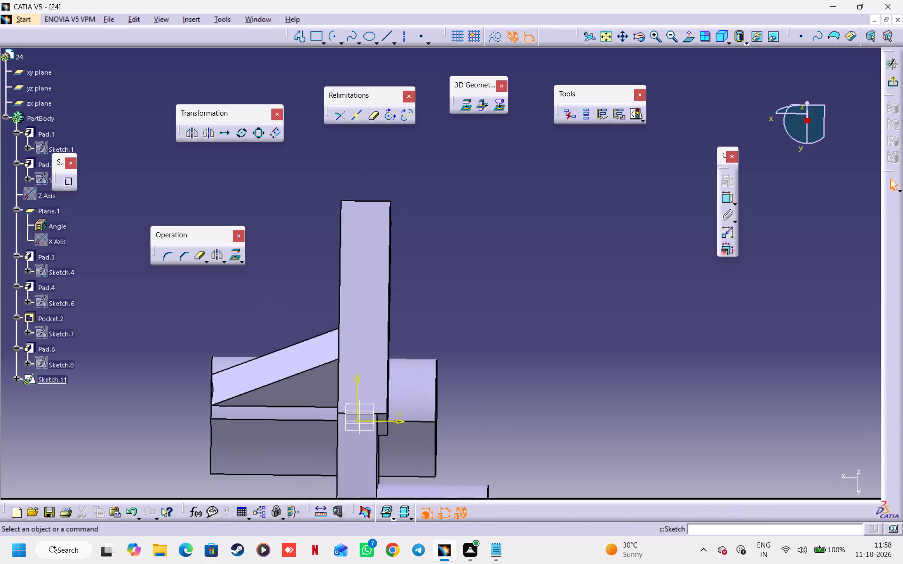
middle_click_drag(513, 490, 531, 299)
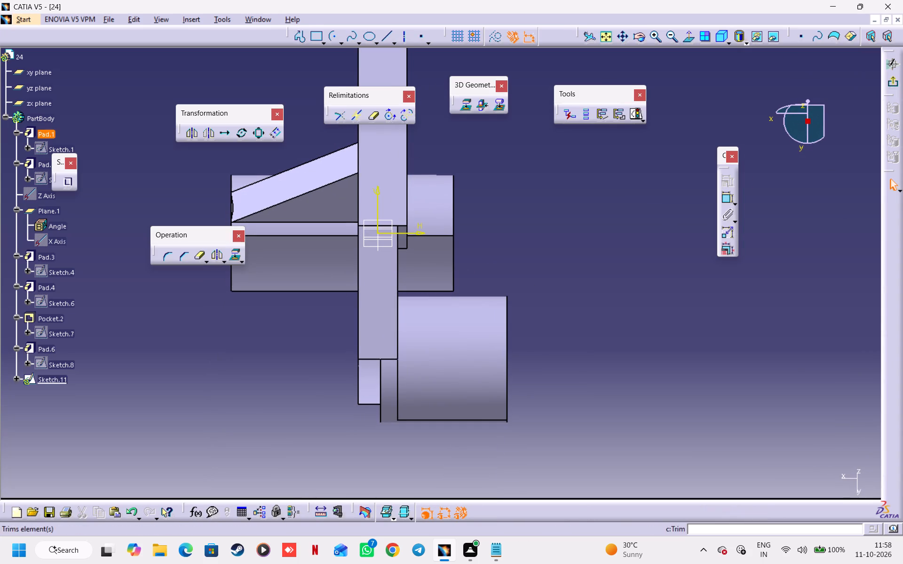
left_click(316, 34)
left_click(387, 310)
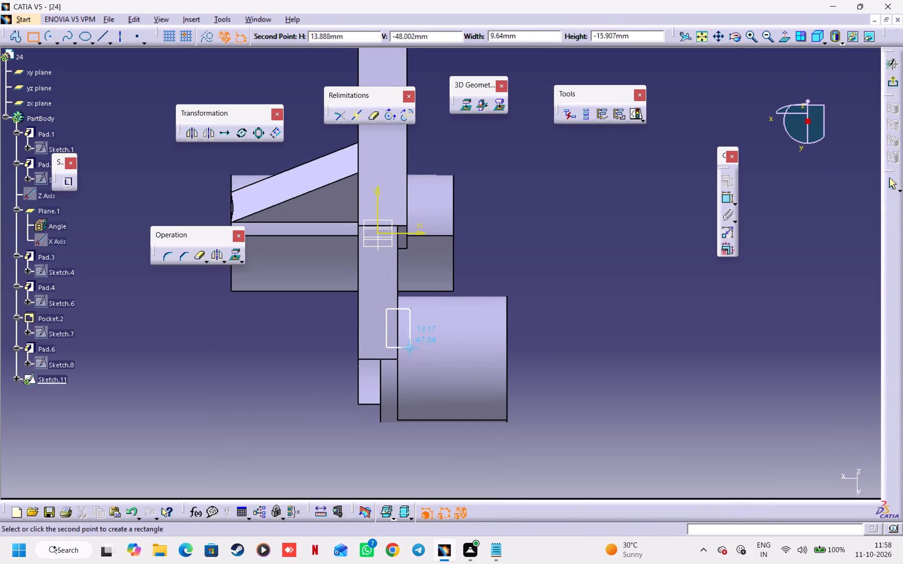
left_click(414, 356)
Constrain the rectangle's lower-left corner coincident with Pad.4's vertex, where the end of the sloping plate face meets the upper cylinder's base.
middle_click_drag(409, 401, 409, 342)
middle_click_drag(405, 372, 405, 365, "ctrl")
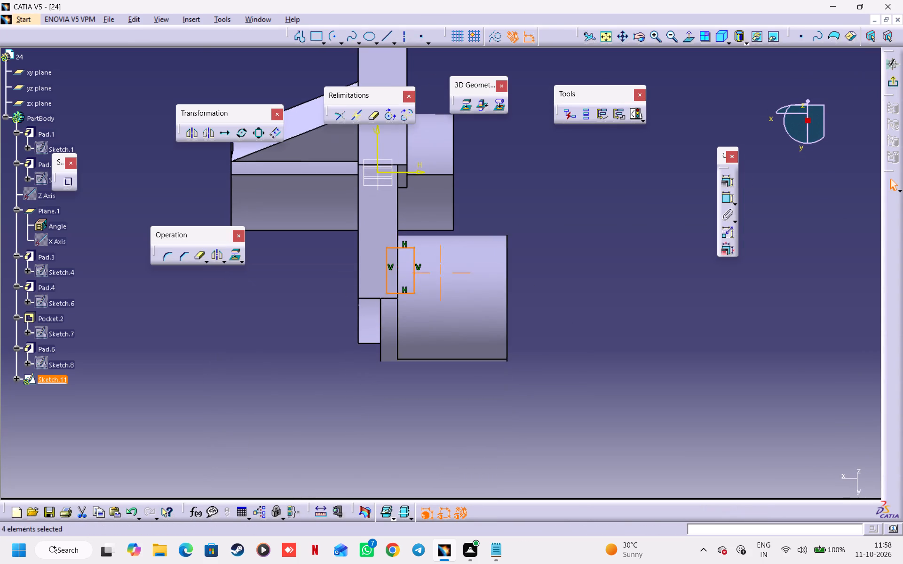
middle_click_drag(405, 365, 408, 248, "ctrl")
middle_click_drag(378, 354, 536, 280)
left_click(110, 370)
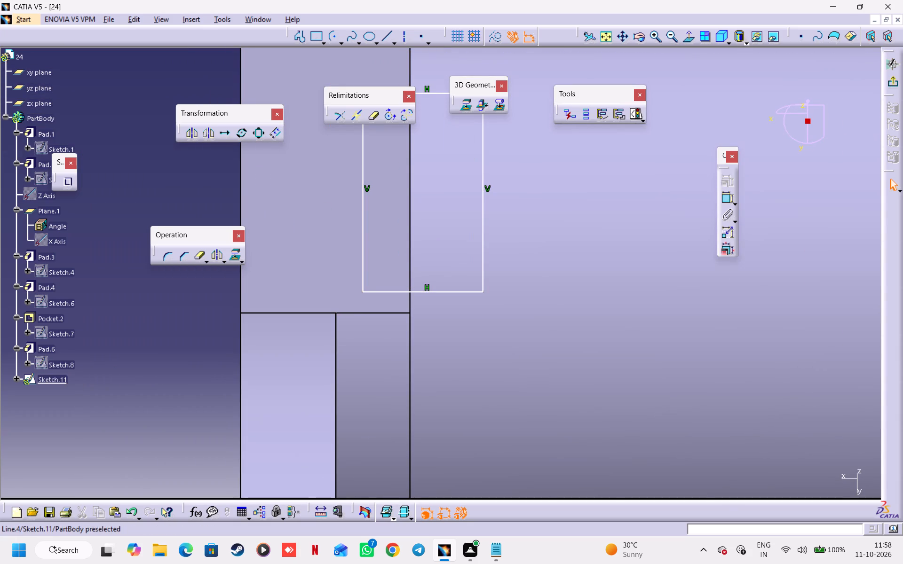
left_click(362, 290)
left_click(411, 313, "ctrl")
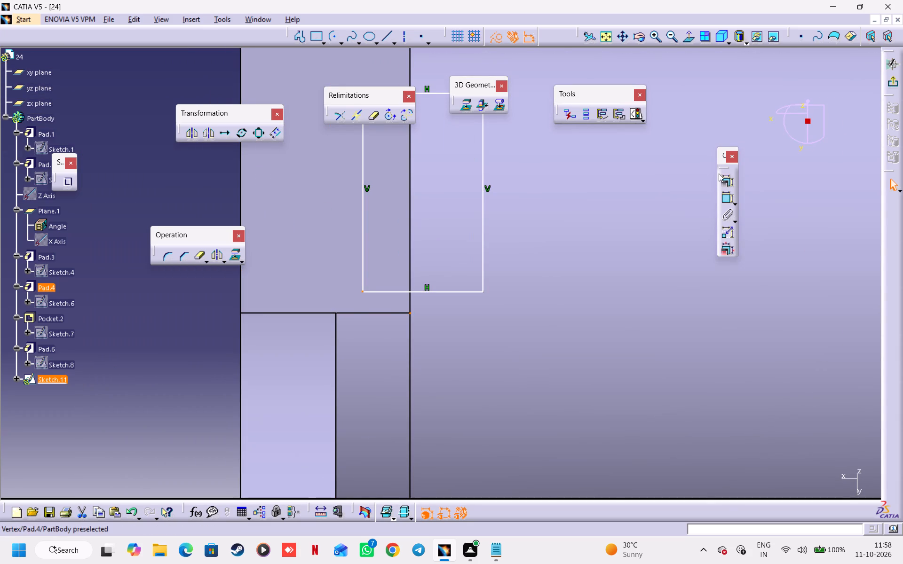
left_click(727, 177)
left_click(264, 219)
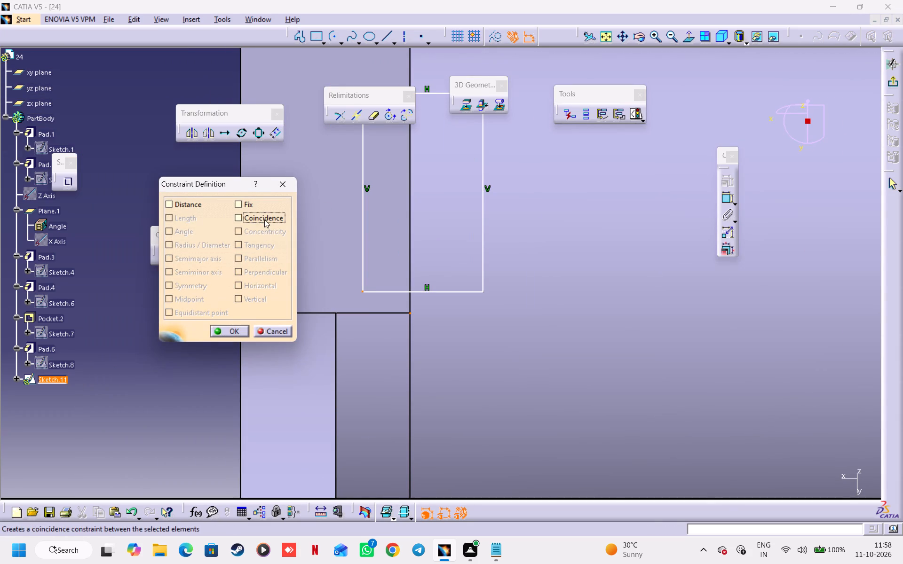
left_click(237, 333)
Dimension the width of the rectangle on Pad.1's sloping face to 15 mm.
middle_click_drag(210, 337, 202, 401, "ctrl")
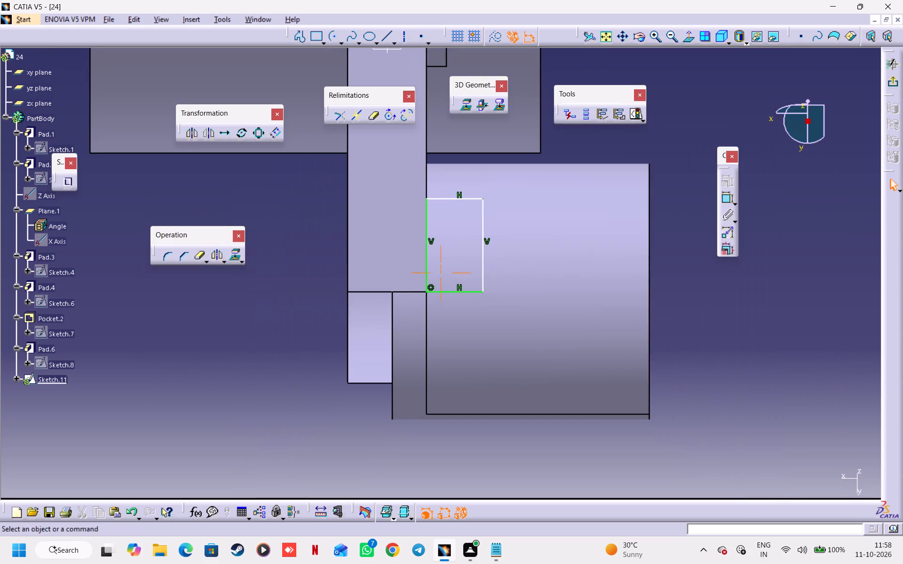
middle_click_drag(218, 335, 183, 383)
double_click(725, 201)
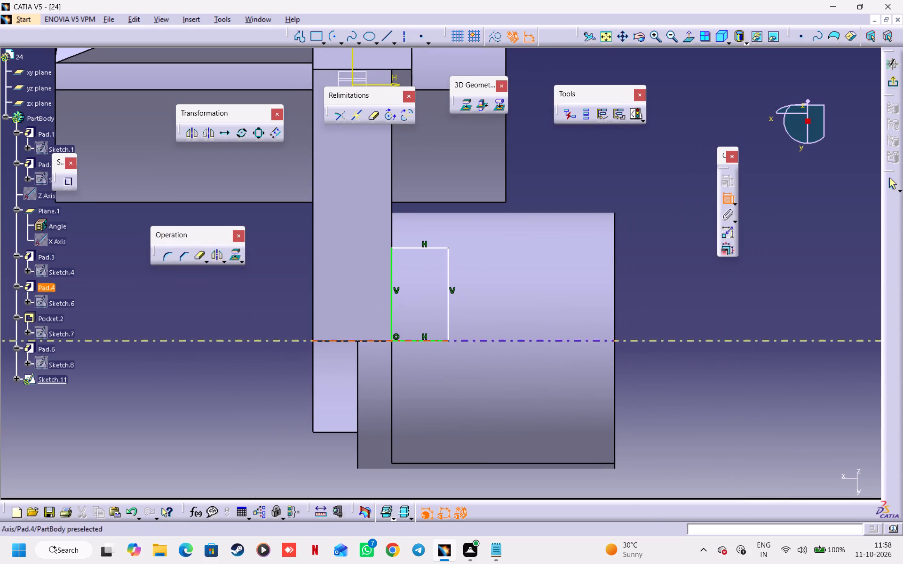
left_click(427, 247)
triple_click(570, 193)
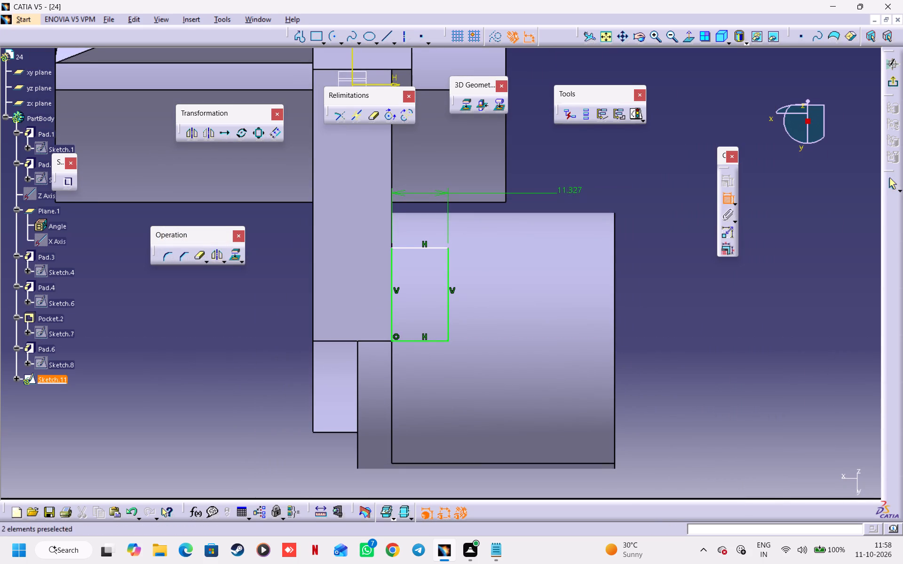
type("15")
key("Return")
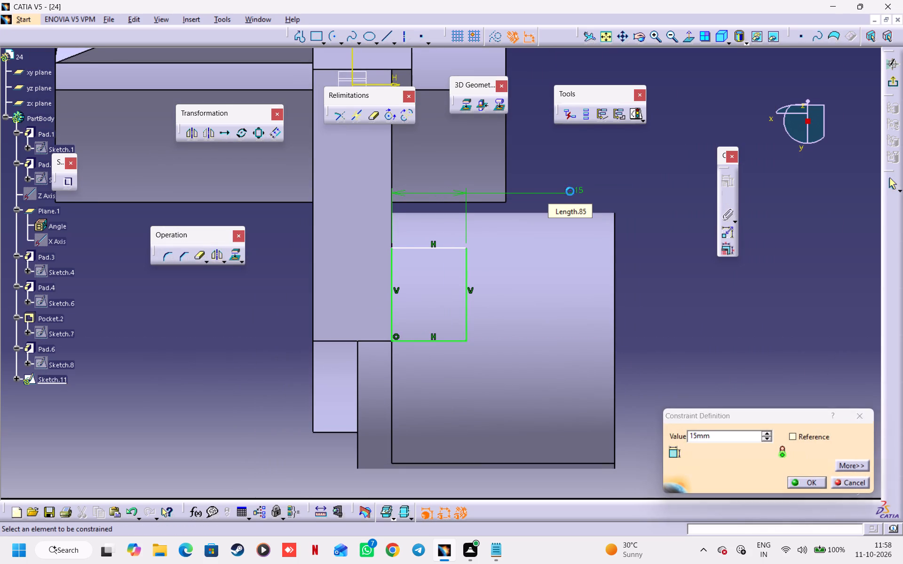
left_click(607, 183)
Dimension the rectangle's height along the sloping face to 25 mm and exit the sketch.
left_click(467, 301)
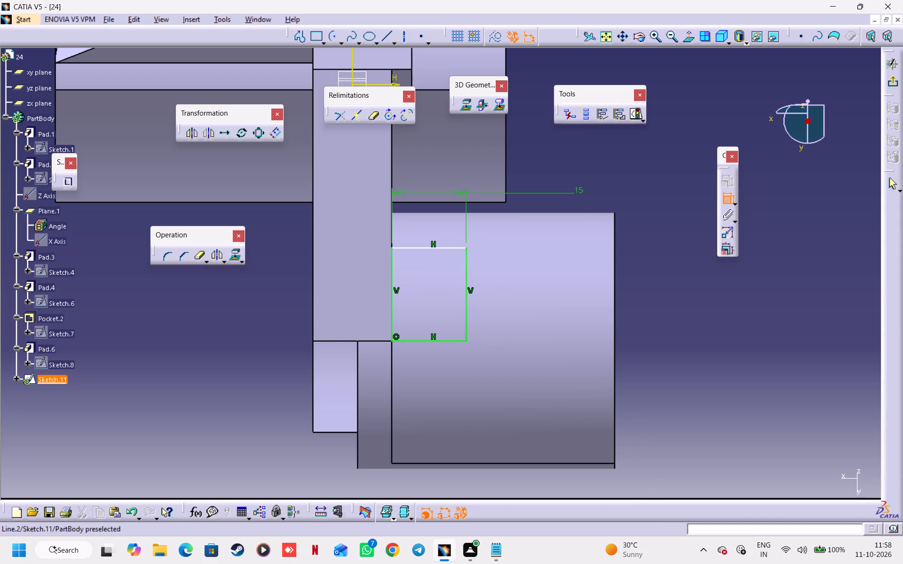
left_click(647, 295)
double_click(647, 290)
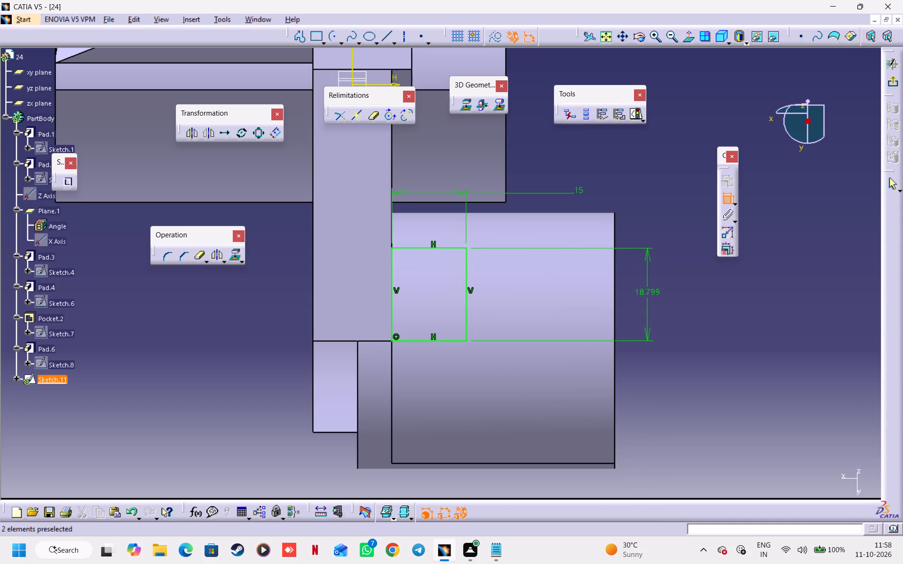
type("25")
key("Return")
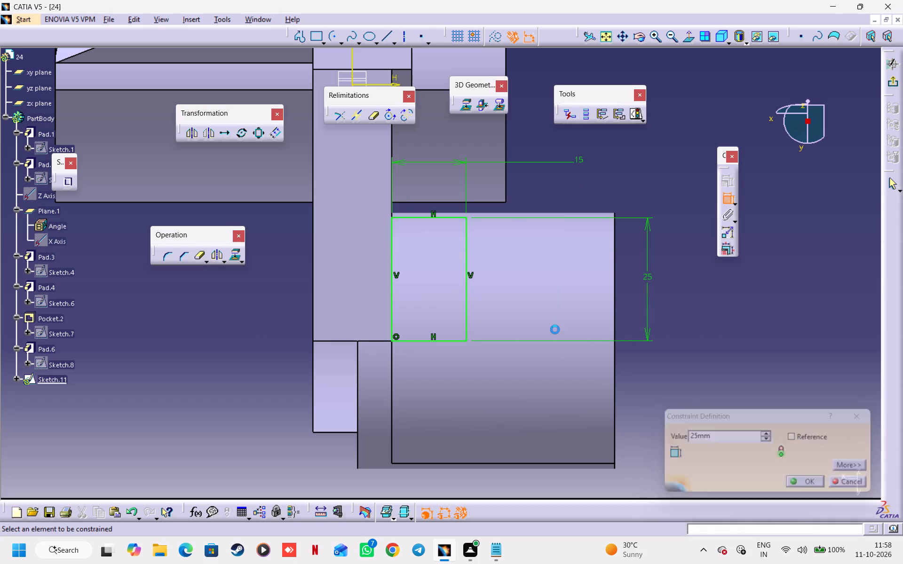
left_click(672, 303)
left_click(728, 196)
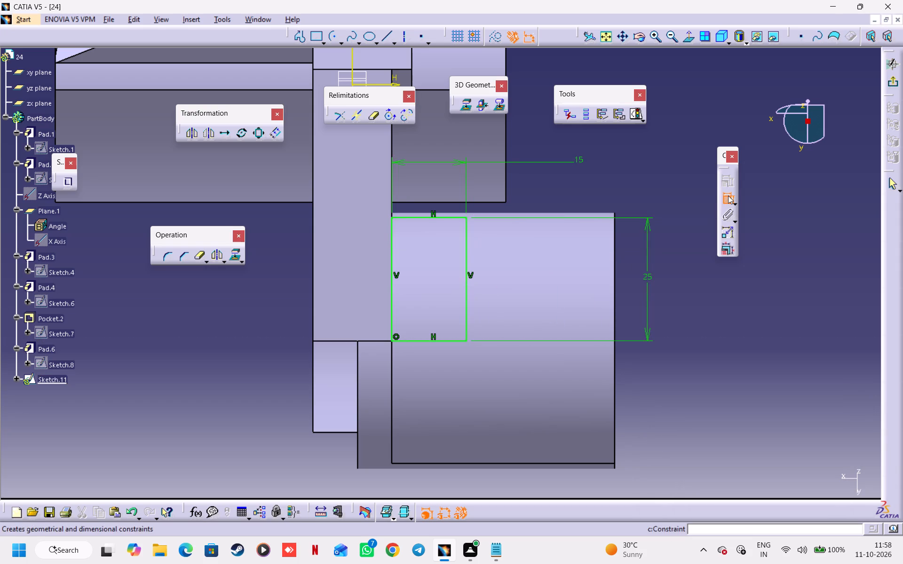
left_click(780, 202)
left_click(896, 86)
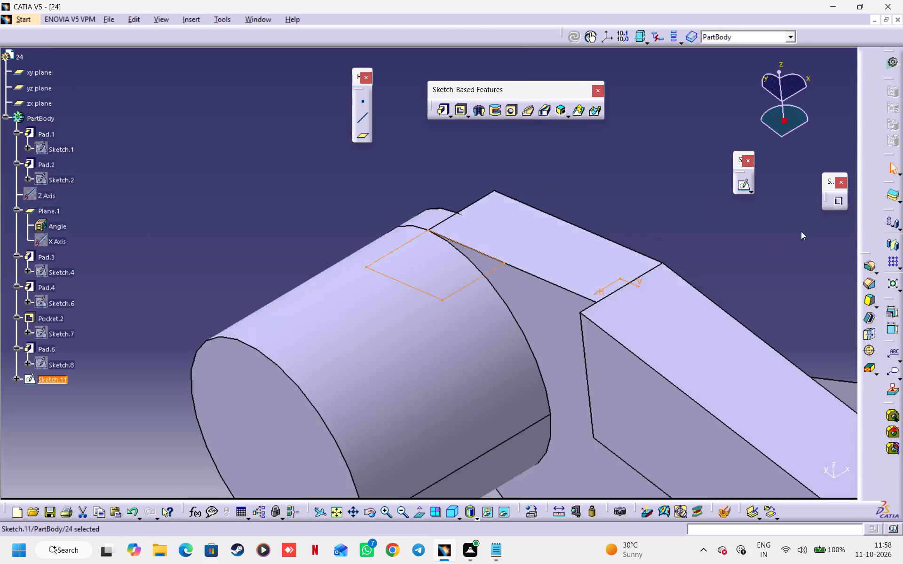
Pad the 15 by 25 mm rectangle 5 mm in the reversed direction, down into the upper cylinder.
middle_click_drag(661, 222, 657, 256, "ctrl")
left_click(443, 110)
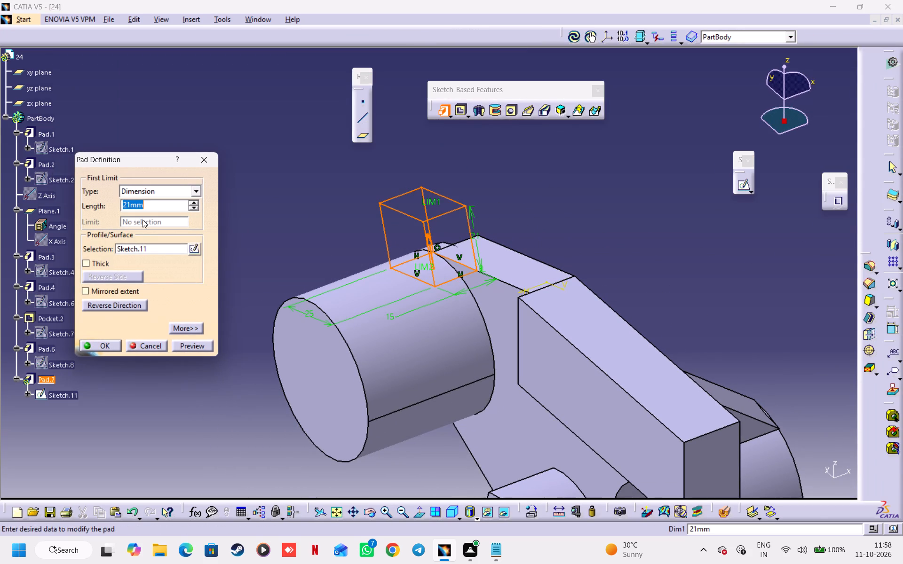
left_click(113, 303)
left_click_drag(159, 204, 90, 211)
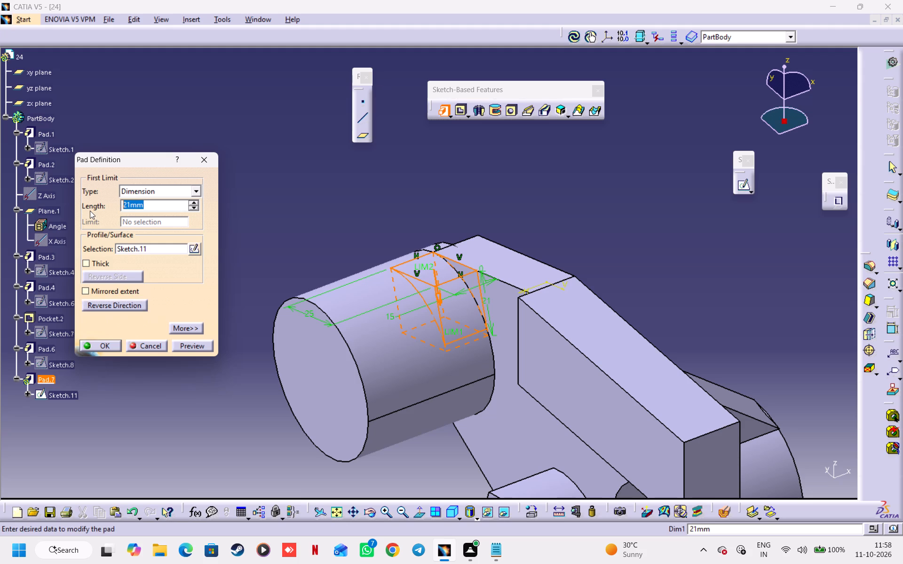
key("5")
left_click(266, 204)
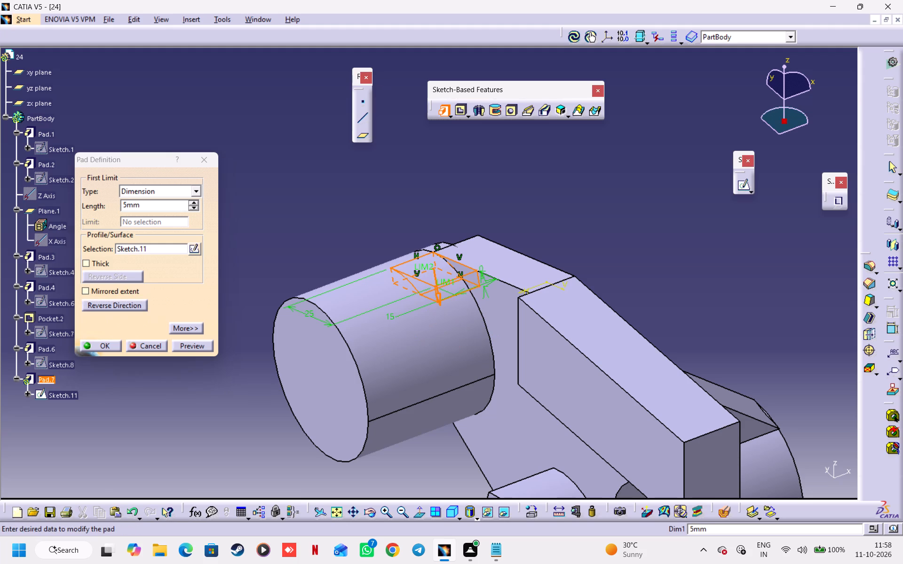
left_click(103, 346)
left_click(267, 257)
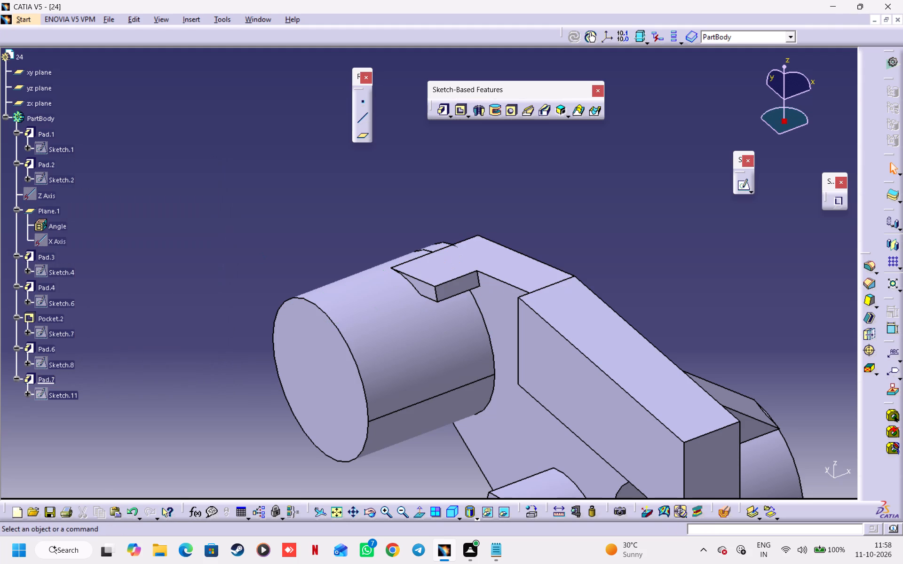
Start a new sketch on Pad.1's large flat face, on the side carrying the triangular rib.
left_click_drag(776, 110, 796, 179)
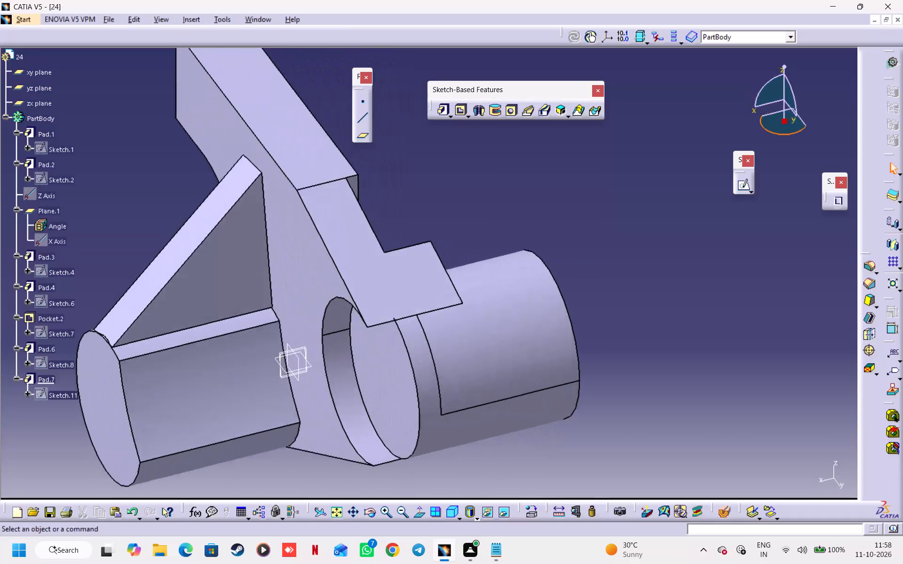
left_click_drag(796, 179, 827, 105)
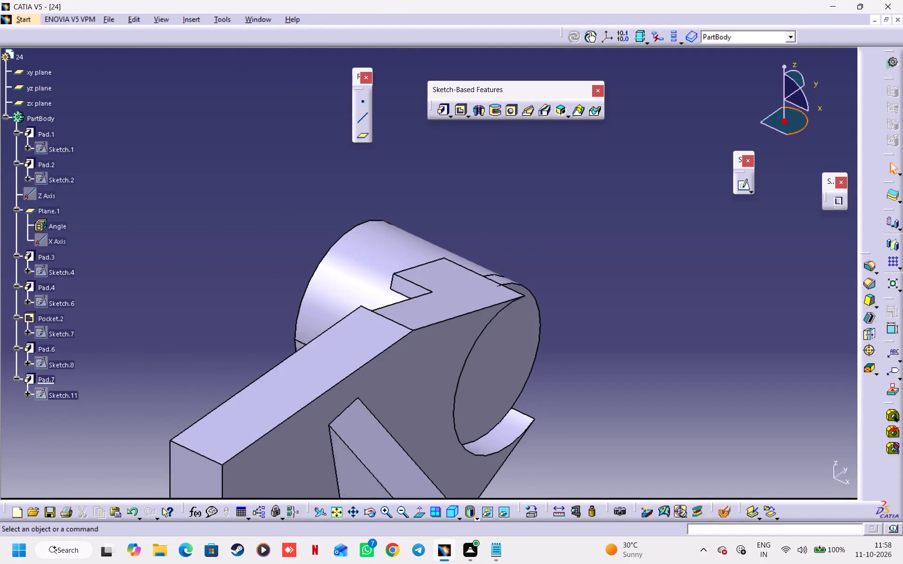
left_click_drag(827, 105, 828, 110)
middle_click_drag(688, 327, 729, 185)
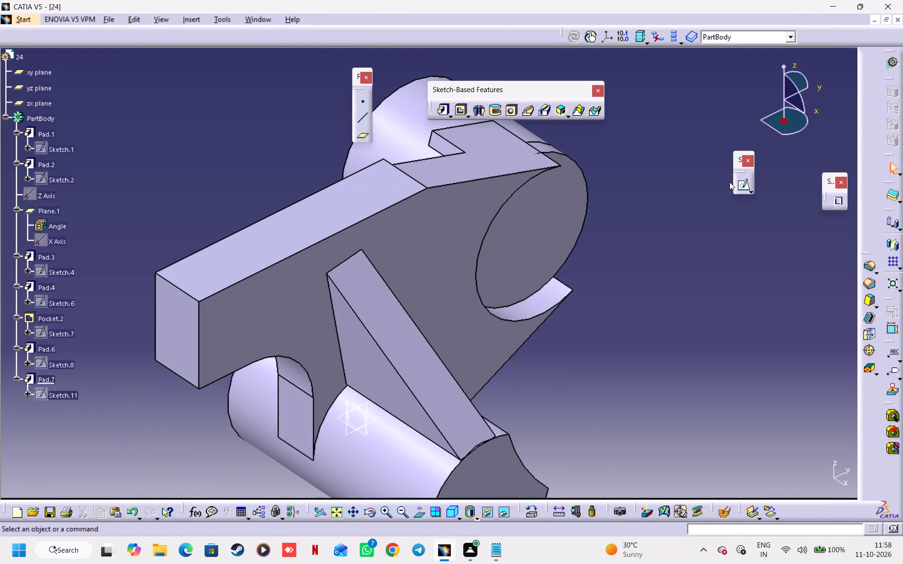
middle_click_drag(717, 200, 706, 248, "ctrl")
middle_click_drag(693, 275, 704, 264)
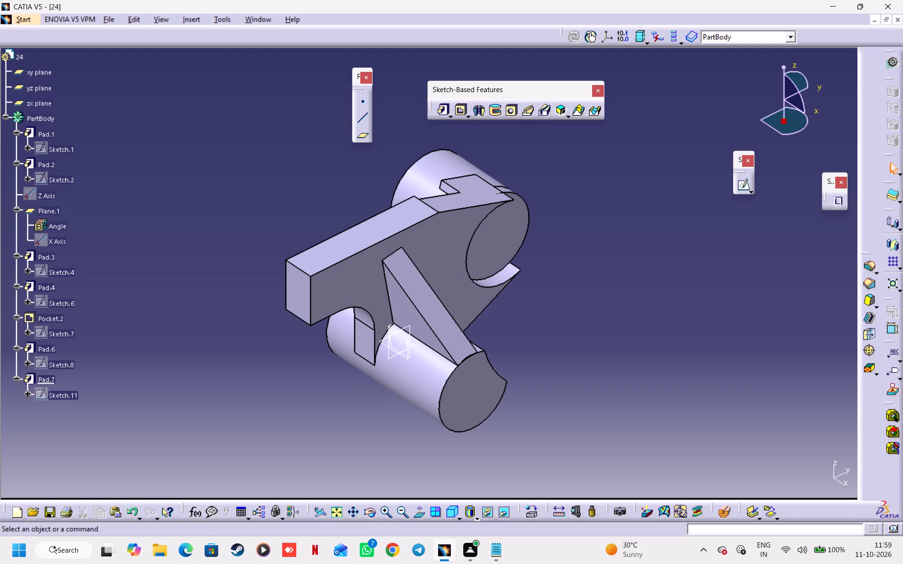
left_click(345, 272)
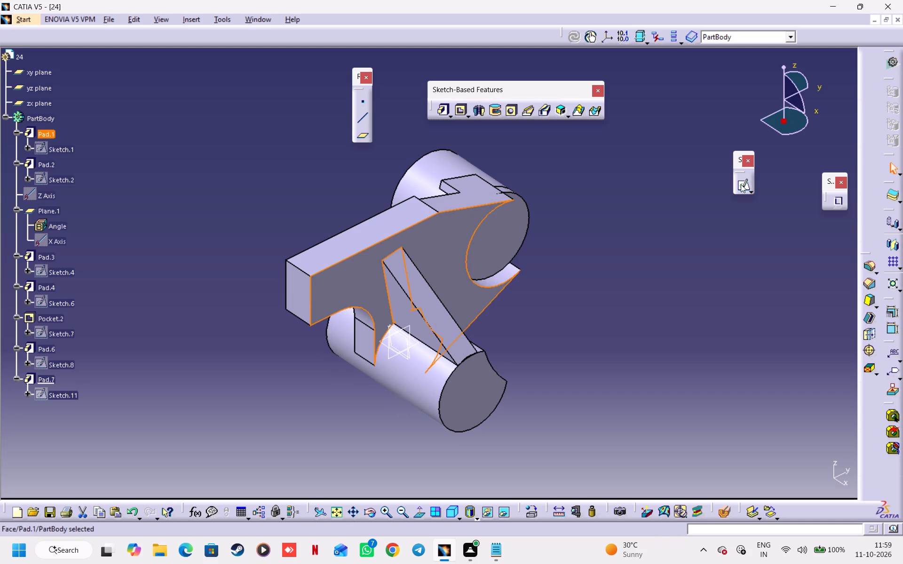
left_click(741, 184)
middle_click_drag(570, 175, 596, 205)
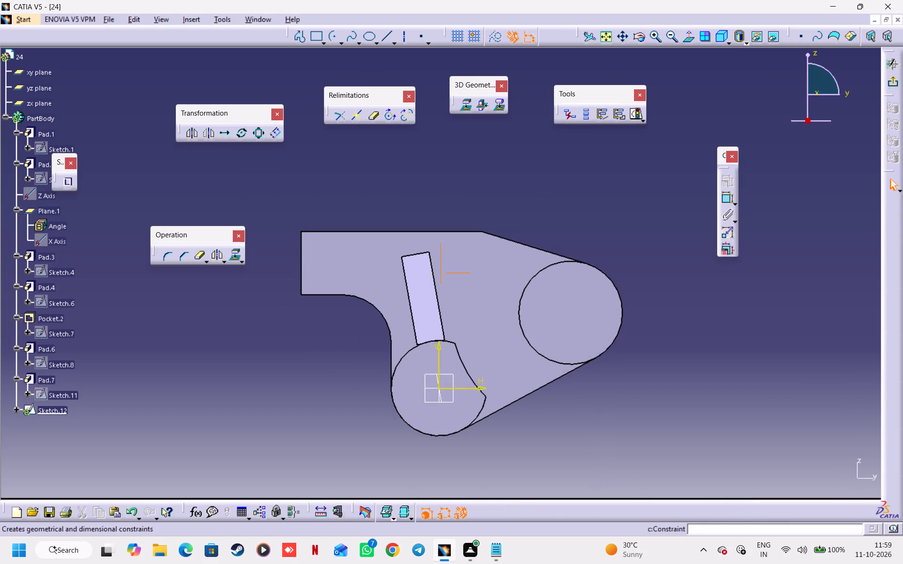
middle_click_drag(505, 252, 500, 204, "ctrl")
middle_click_drag(494, 201, 573, 242)
middle_click_drag(497, 202, 496, 219, "ctrl")
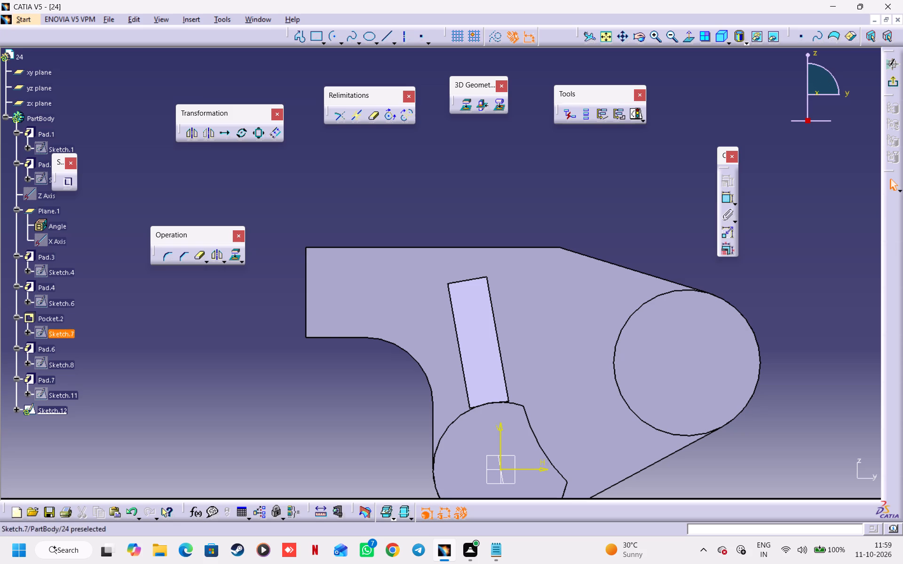
Draw a circle with a radius of about 11.6 mm near the free end of the plate's straight arm.
left_click(47, 314)
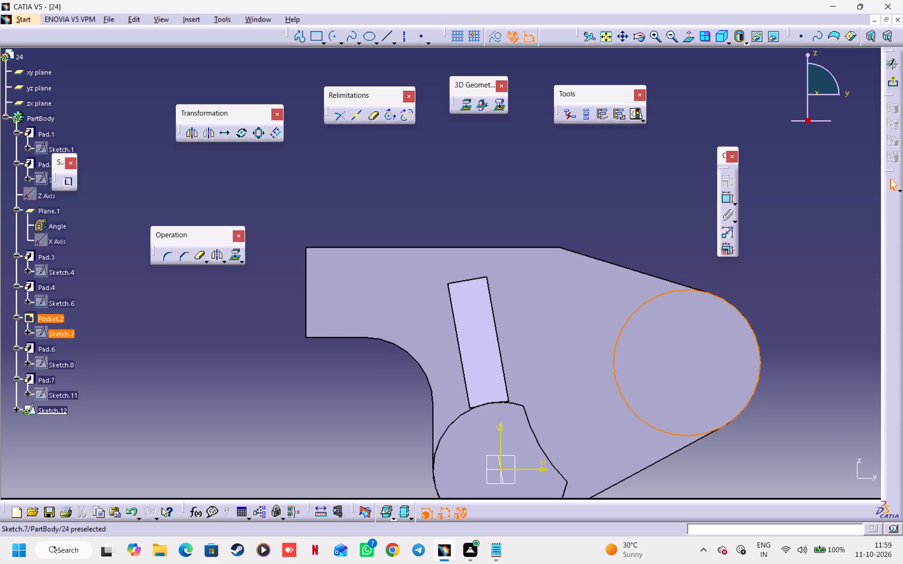
left_click(148, 331)
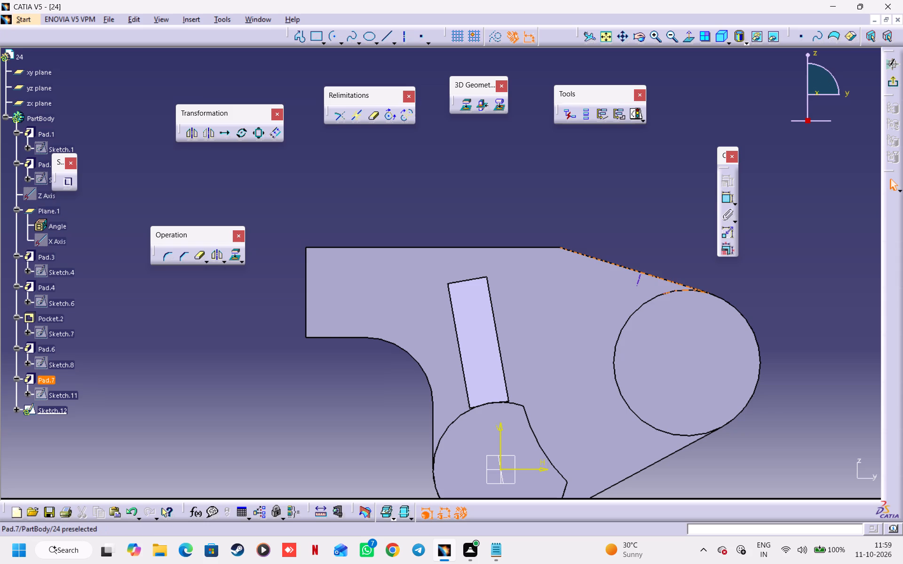
left_click(58, 410)
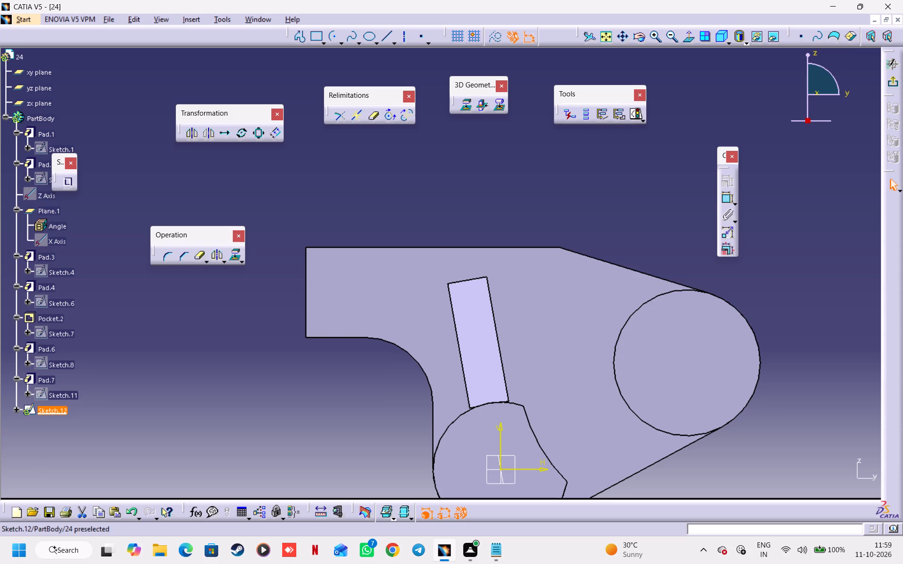
left_click(124, 399)
middle_click_drag(279, 370, 257, 376)
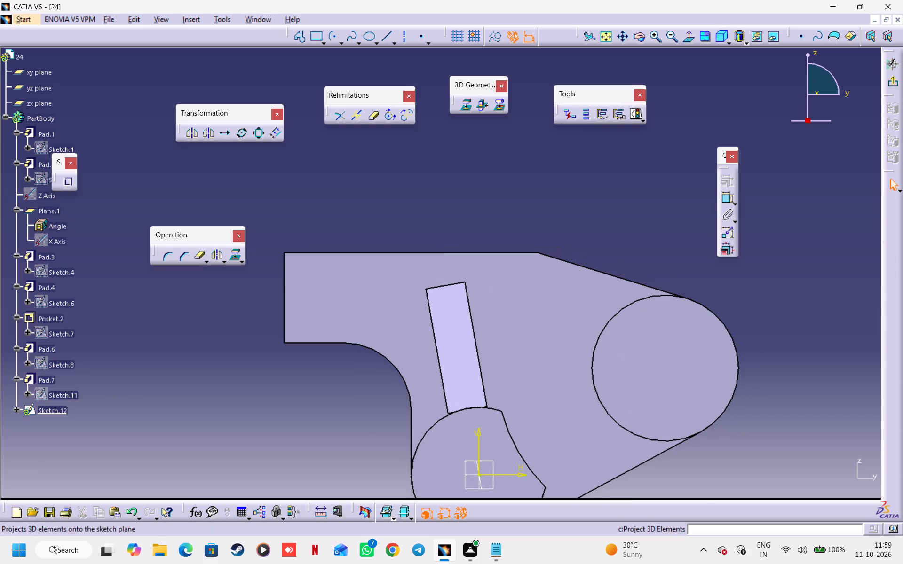
left_click(341, 41)
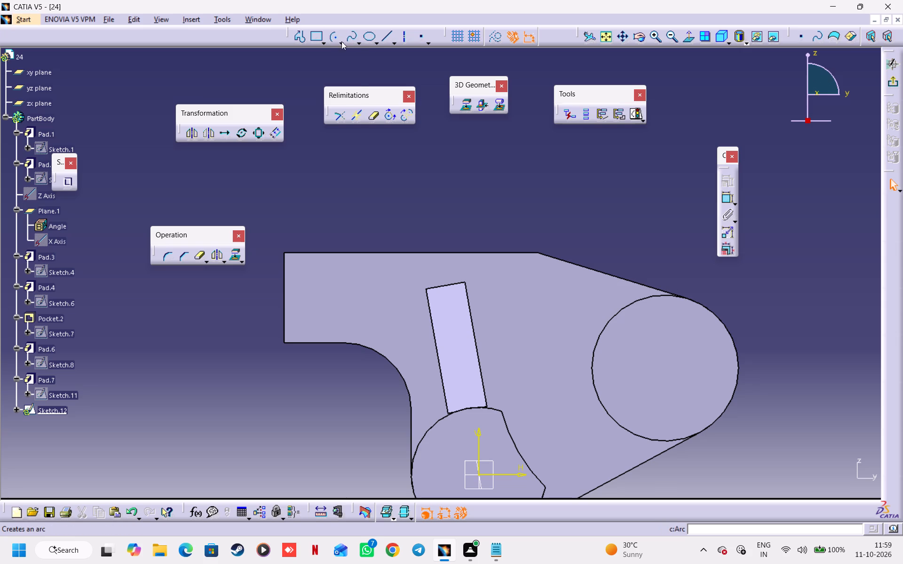
left_click(355, 54)
left_click(353, 61)
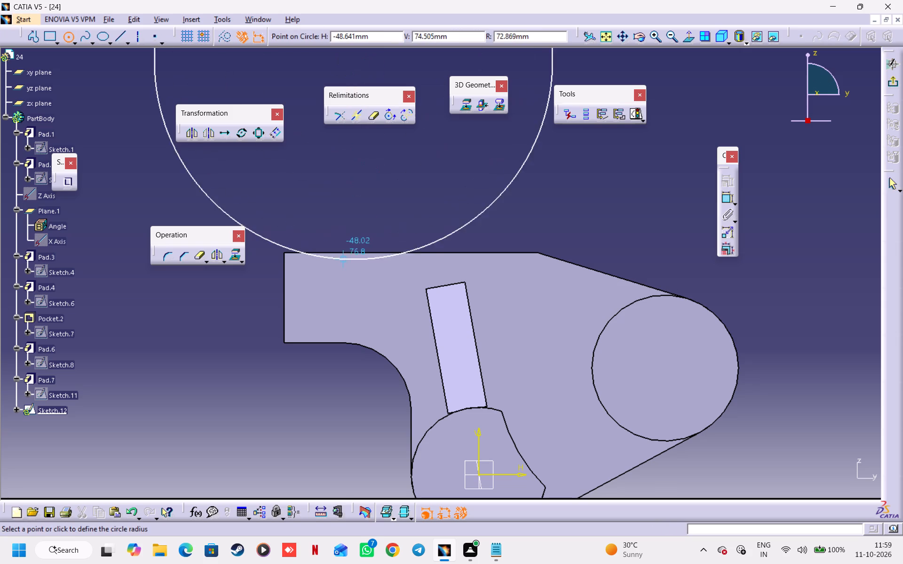
left_click(340, 148)
left_click_drag(351, 147, 351, 207)
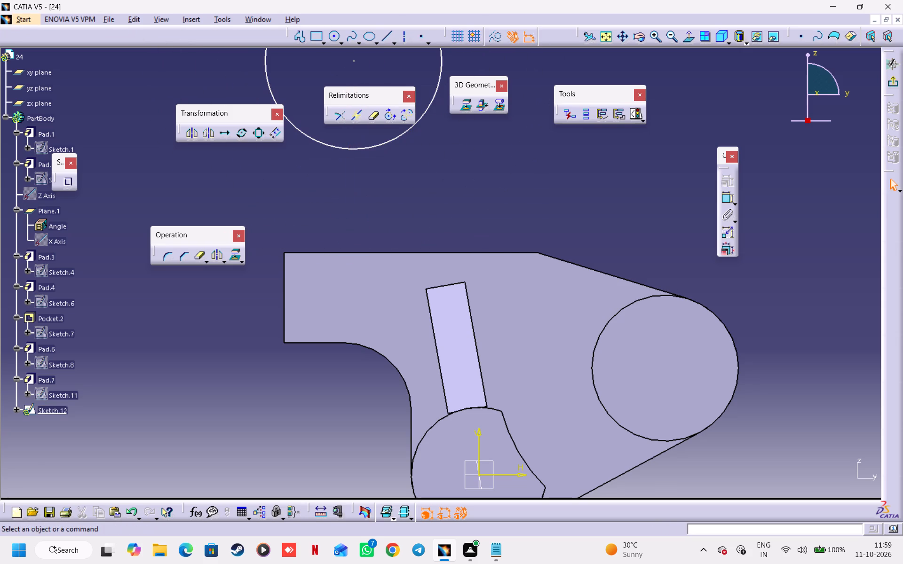
left_click_drag(363, 149, 341, 307)
left_click_drag(575, 173, 552, 185)
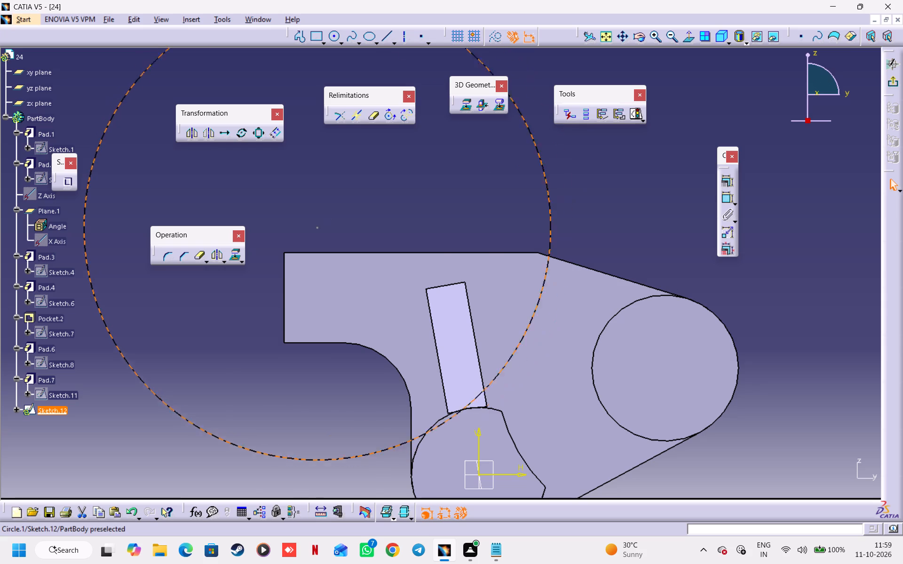
left_click_drag(552, 185, 363, 221)
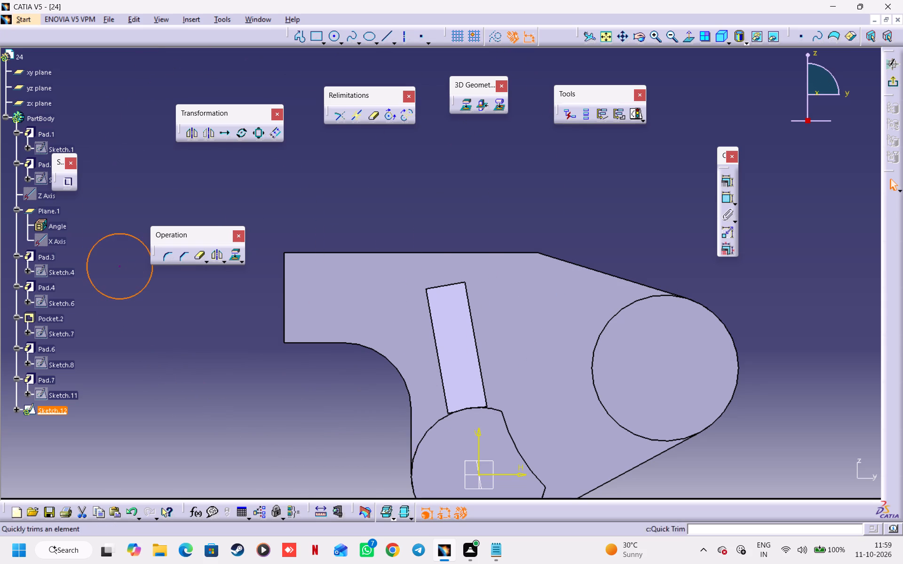
left_click_drag(118, 267, 333, 298)
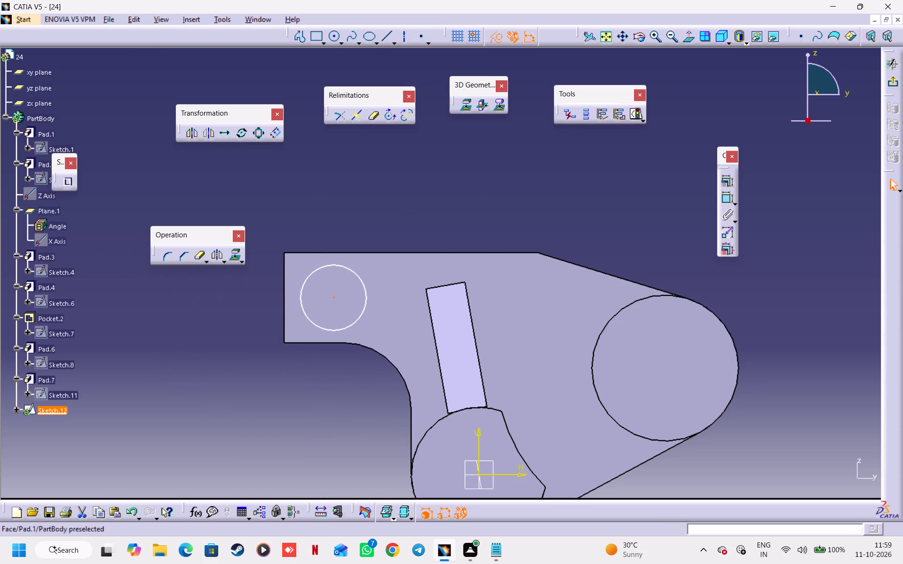
Dimension the arm circle's radius to 5 mm.
double_click(730, 199)
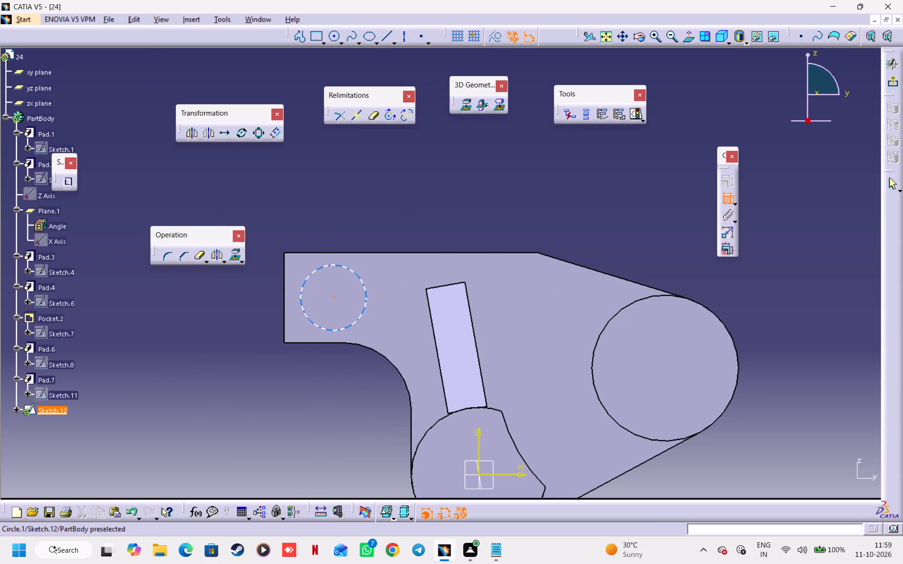
left_click(348, 270)
triple_click(362, 231)
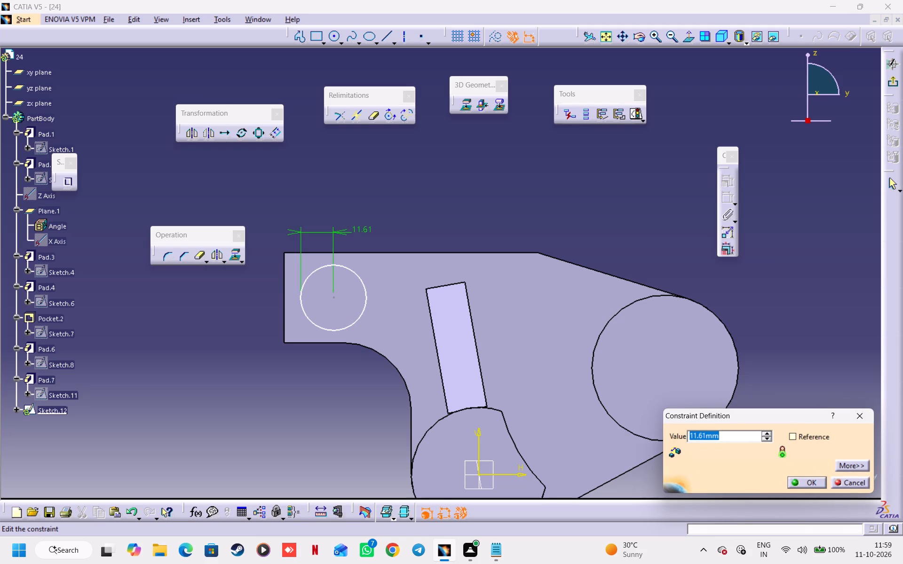
key("5")
key("Return")
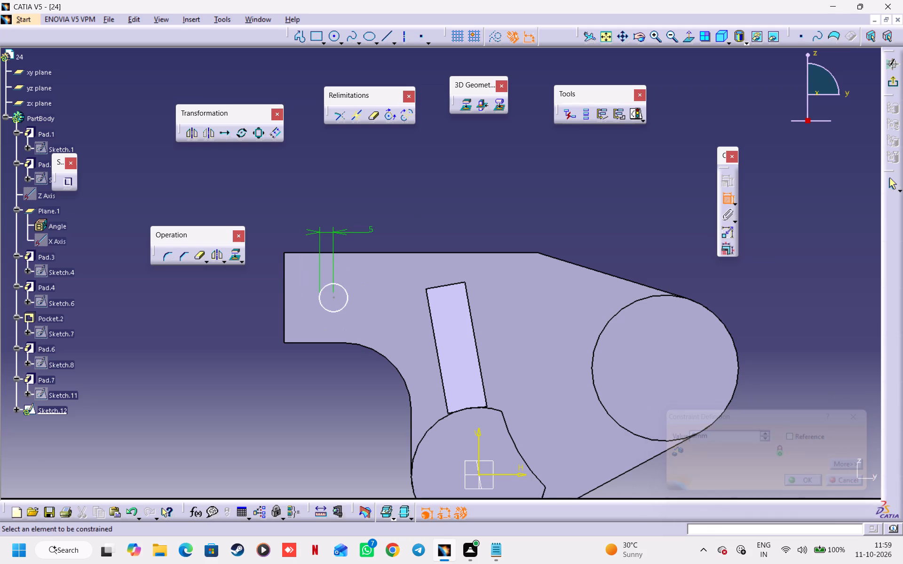
left_click(416, 220)
Dimension the circle's centre 16 mm below the plate's horizontal top edge.
left_click(333, 300)
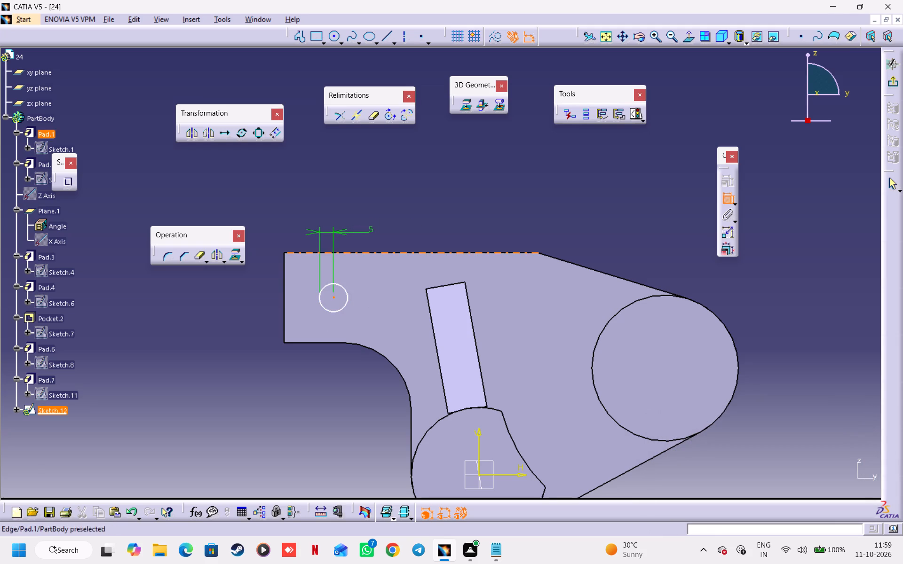
left_click(363, 254)
triple_click(414, 205)
type("16")
key("Return")
left_click(514, 197)
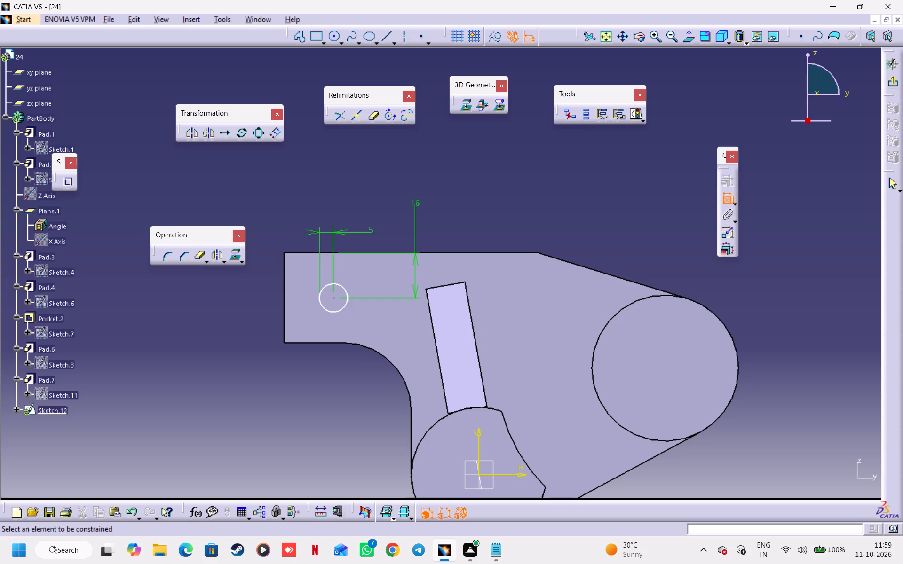
Dimension the arm circle's centre 20 mm from the vertical edge at the arm's free end.
left_click(334, 299)
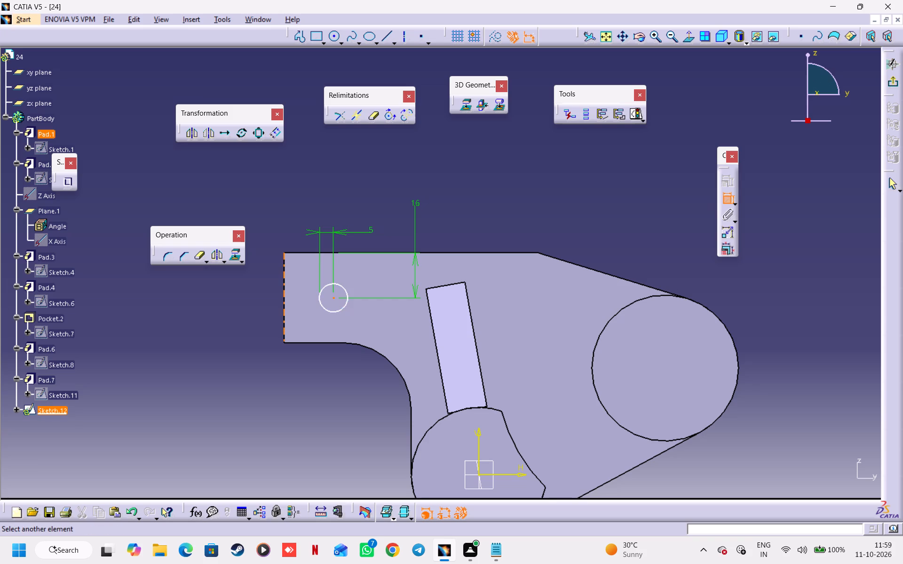
left_click(285, 313)
left_click(247, 209)
double_click(247, 206)
type("20")
key("Return")
left_click(242, 286)
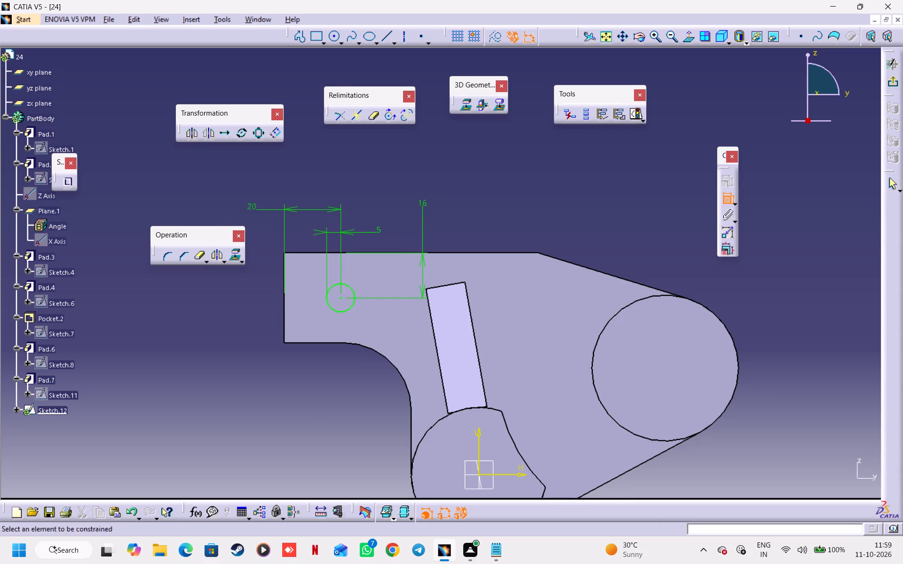
Draw a second circle about 8.5 mm in diameter beyond the rib, level with the first circle's centre.
left_click(334, 35)
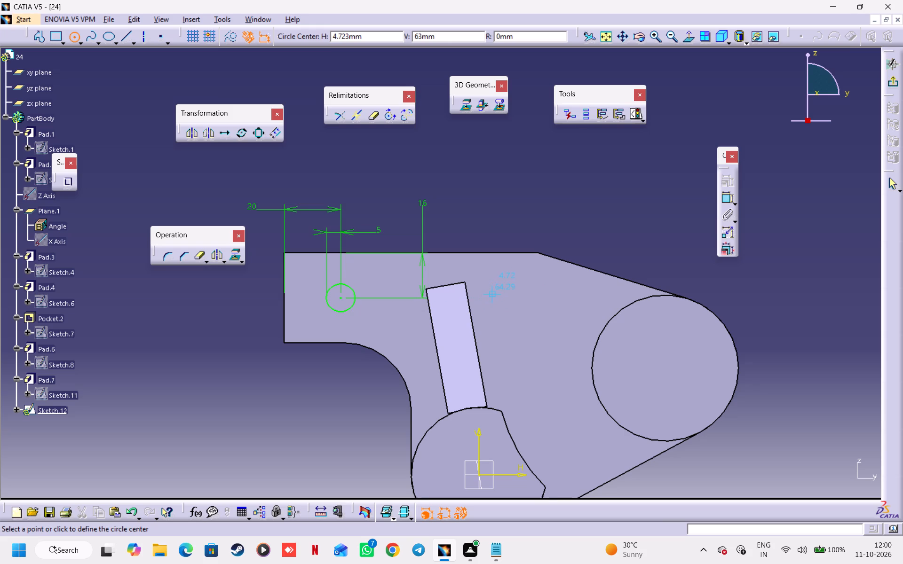
left_click(492, 298)
left_click(498, 311)
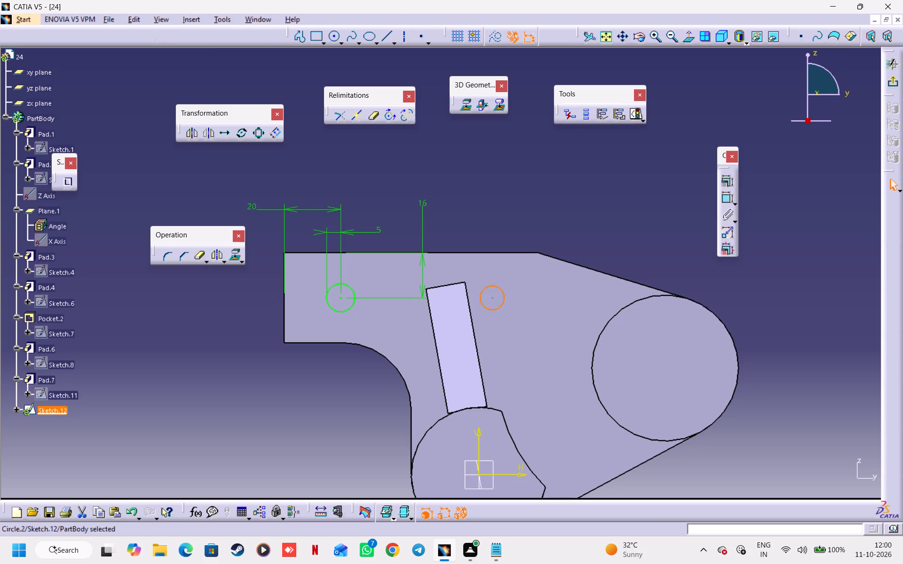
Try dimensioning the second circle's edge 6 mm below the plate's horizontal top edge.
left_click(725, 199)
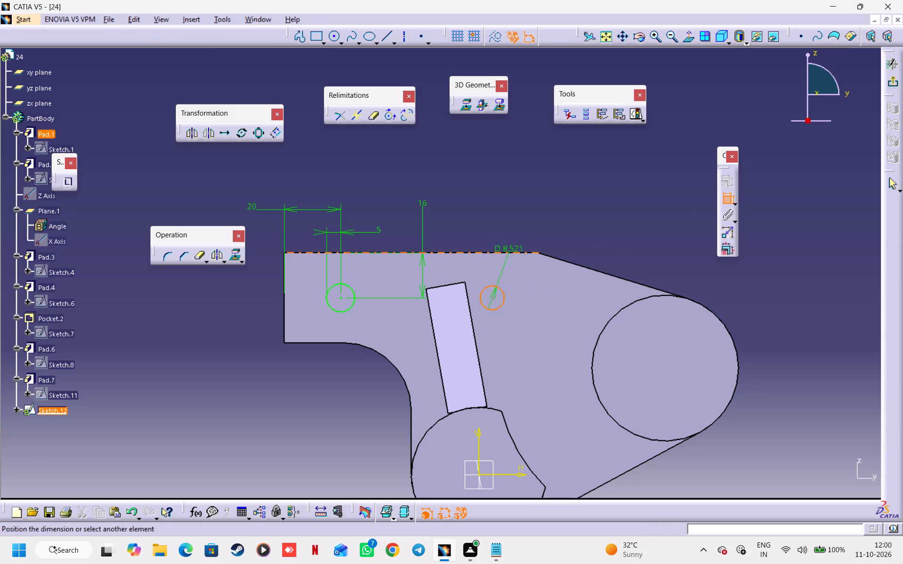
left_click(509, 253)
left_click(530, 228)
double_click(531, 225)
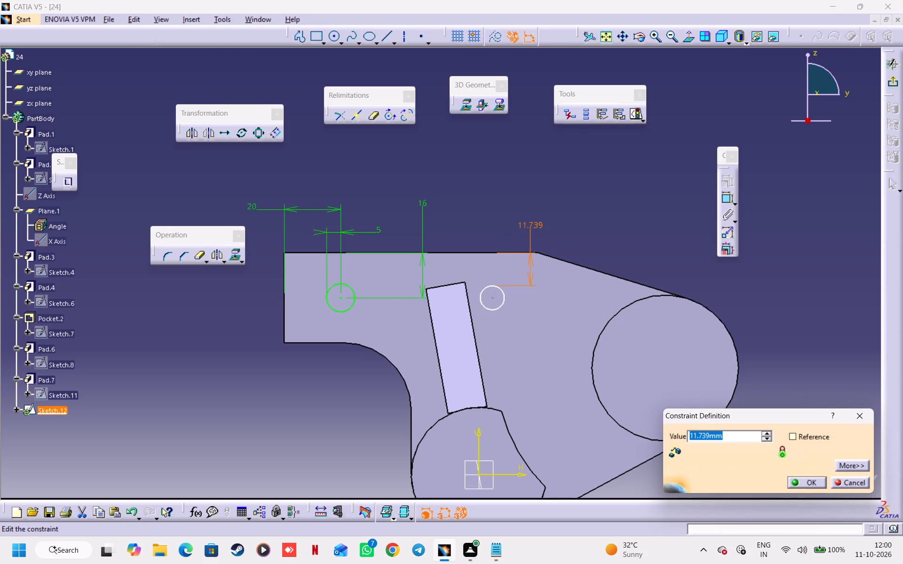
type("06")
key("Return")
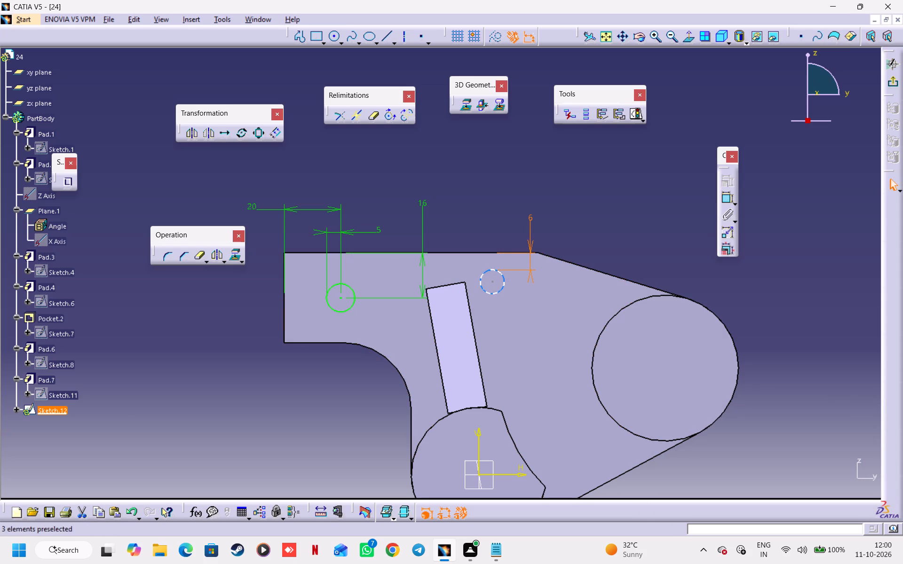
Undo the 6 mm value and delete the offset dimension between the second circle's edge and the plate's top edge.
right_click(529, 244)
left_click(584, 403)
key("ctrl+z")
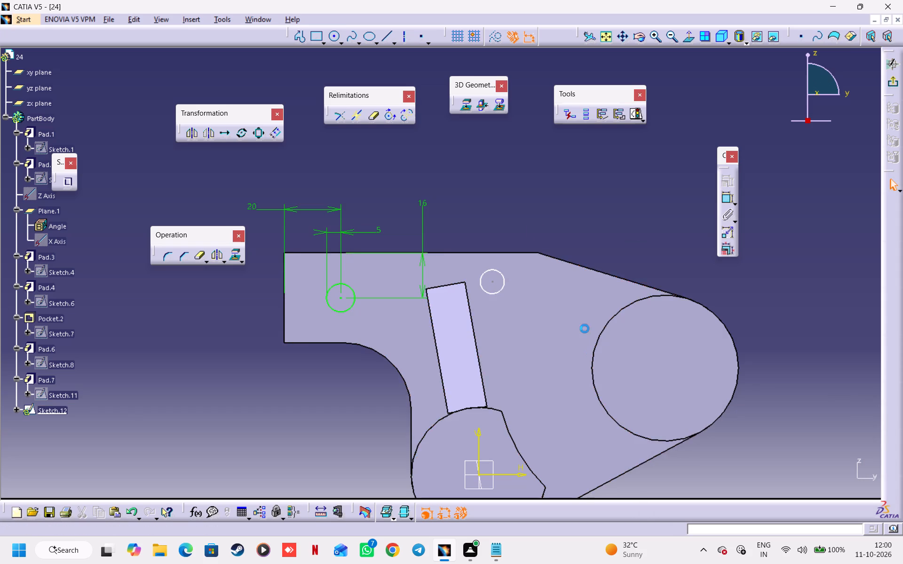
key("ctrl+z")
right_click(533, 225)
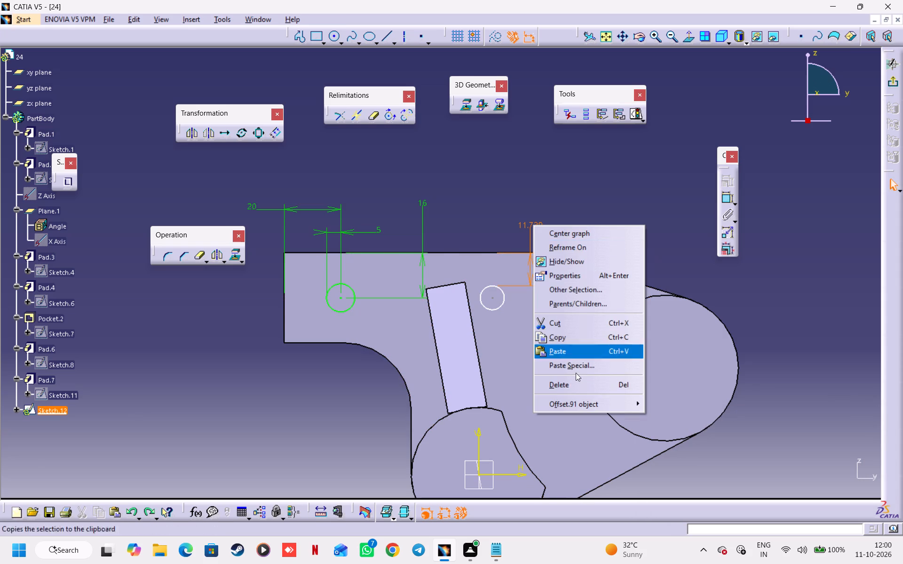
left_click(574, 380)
Dimension the second circle's centre from the plate's horizontal top edge.
double_click(725, 200)
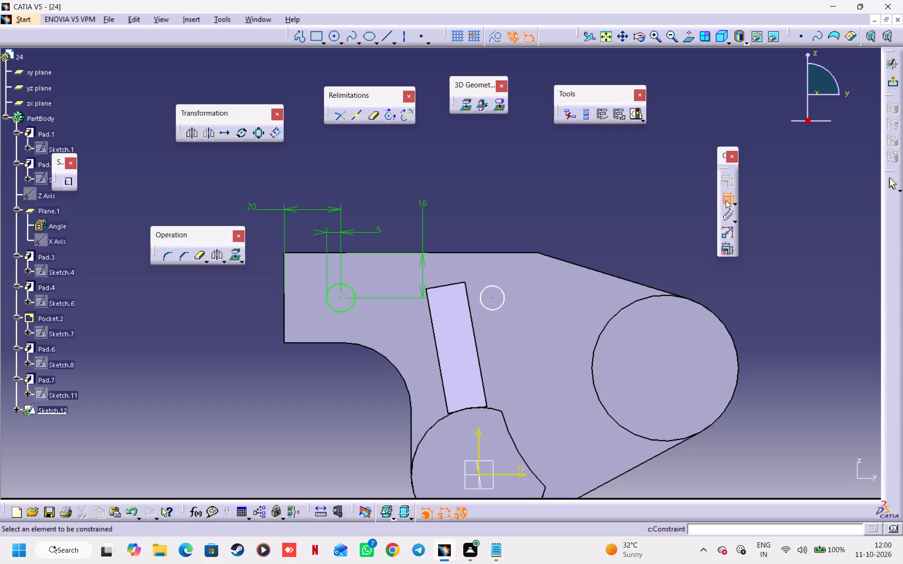
left_click(492, 298)
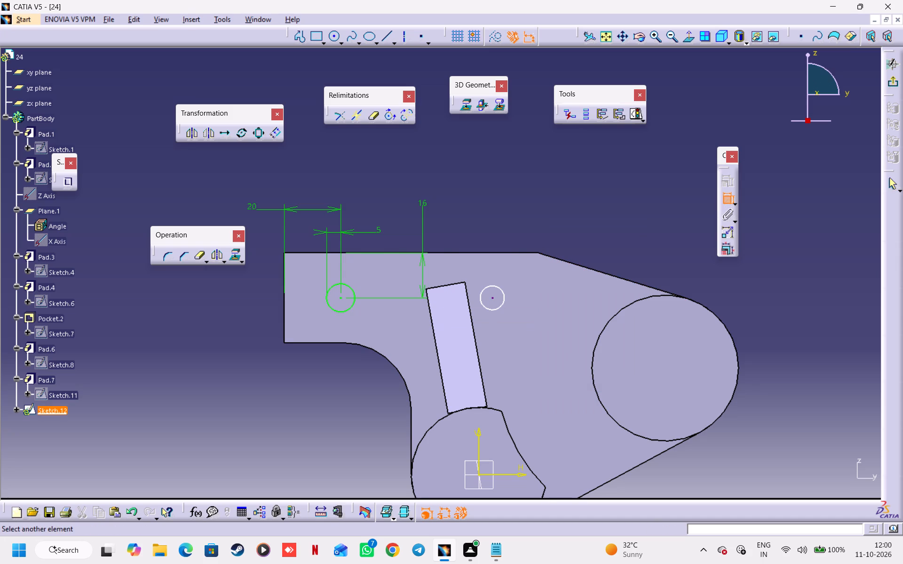
left_click(515, 255)
left_click(539, 213)
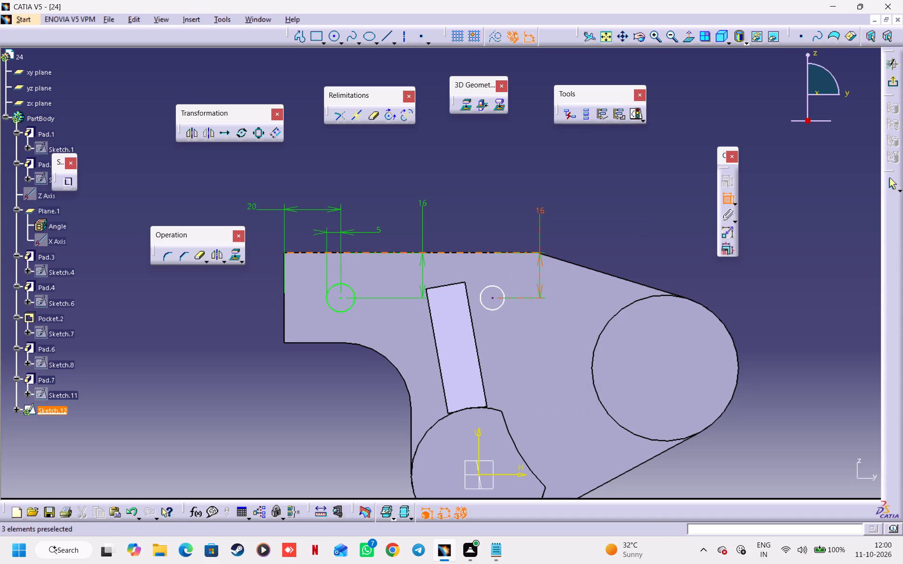
Dimension the second circle's diameter to 10 mm.
left_click(491, 288)
left_click(487, 220)
double_click(487, 216)
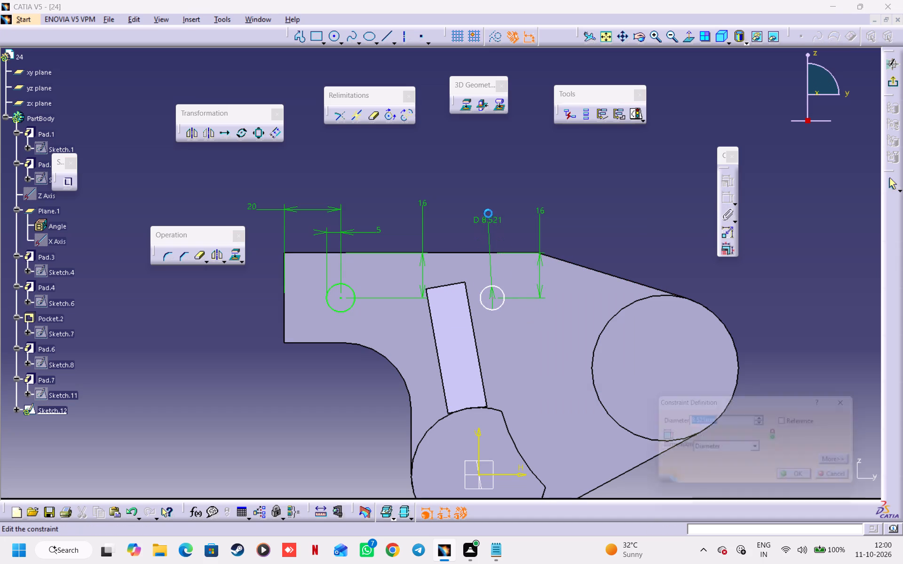
type("10")
key("Return")
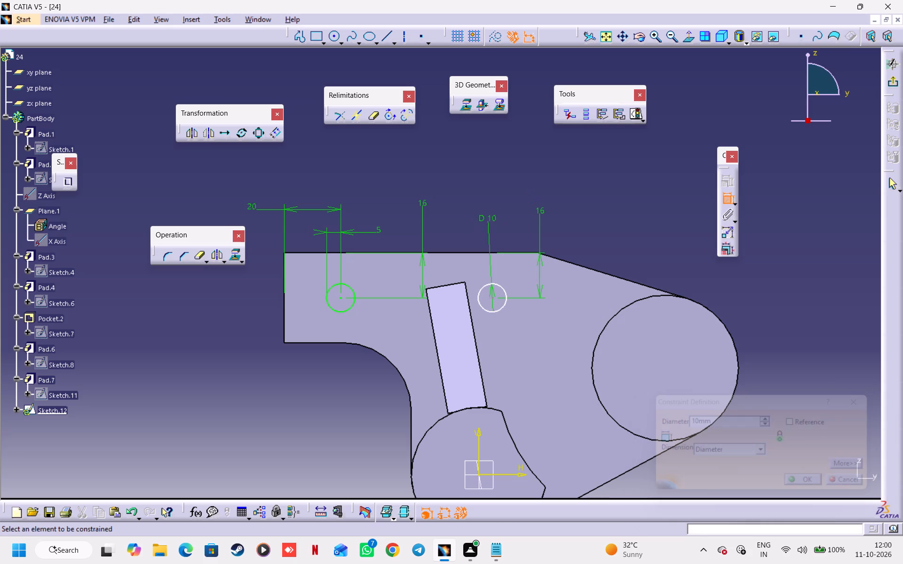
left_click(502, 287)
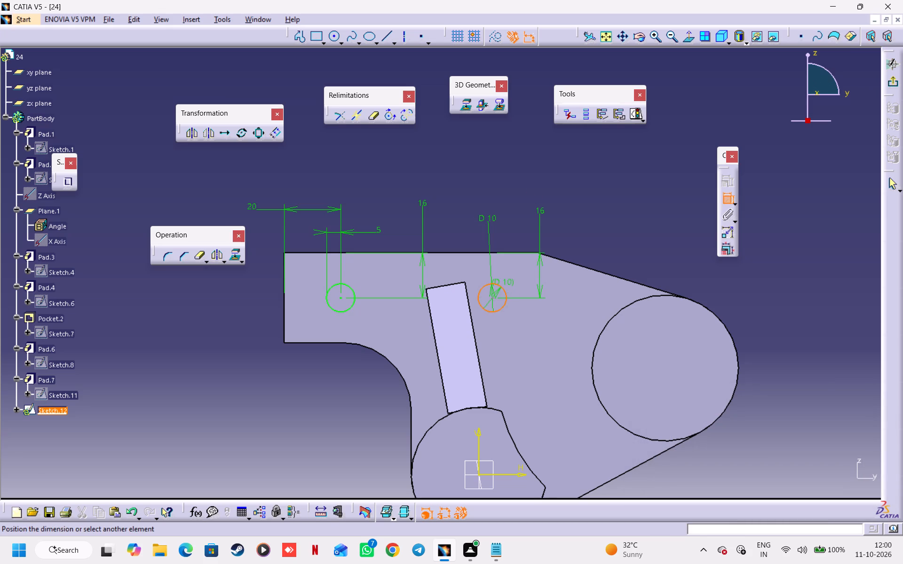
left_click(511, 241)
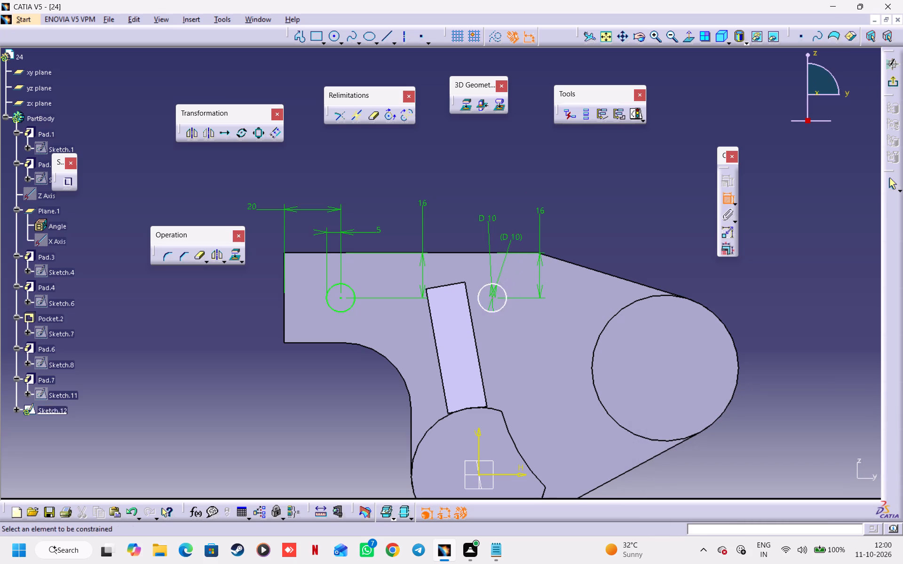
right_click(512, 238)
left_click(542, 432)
Dimension the distance between the two circle centres to 55 mm.
left_click(494, 298)
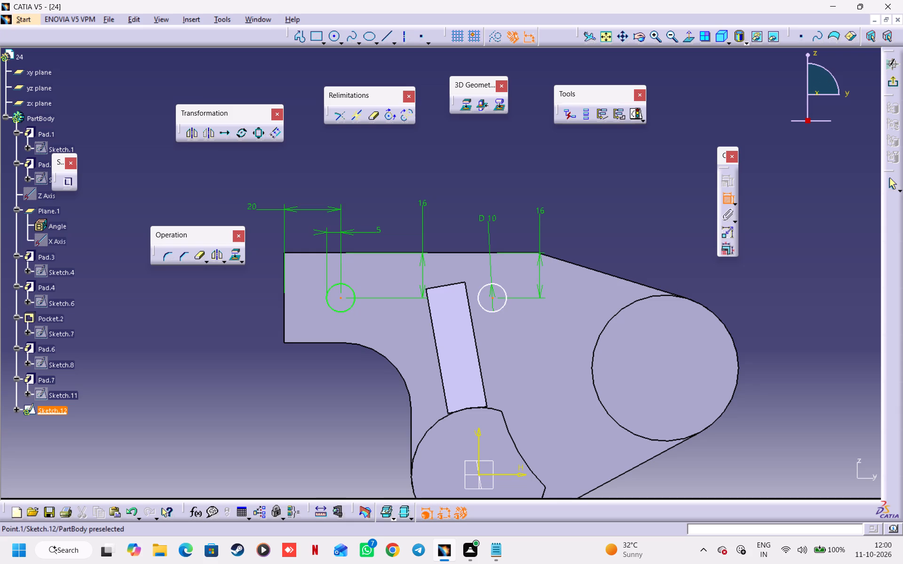
left_click(340, 299)
left_click(411, 191)
double_click(413, 189)
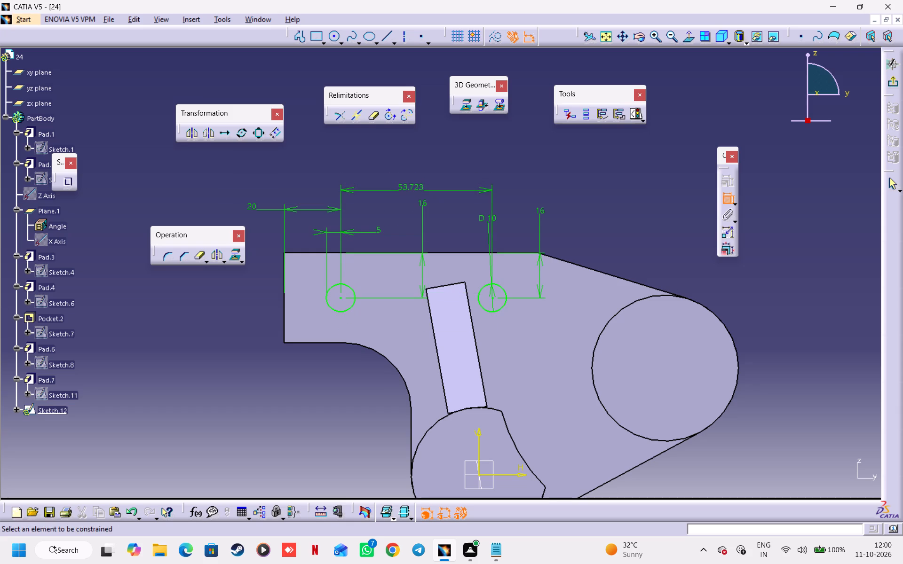
key("5")
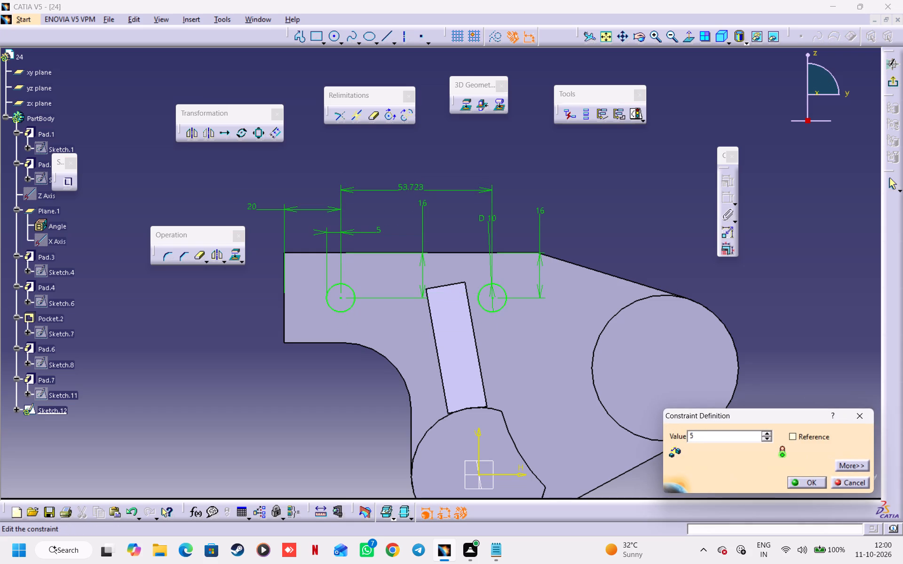
key("Return")
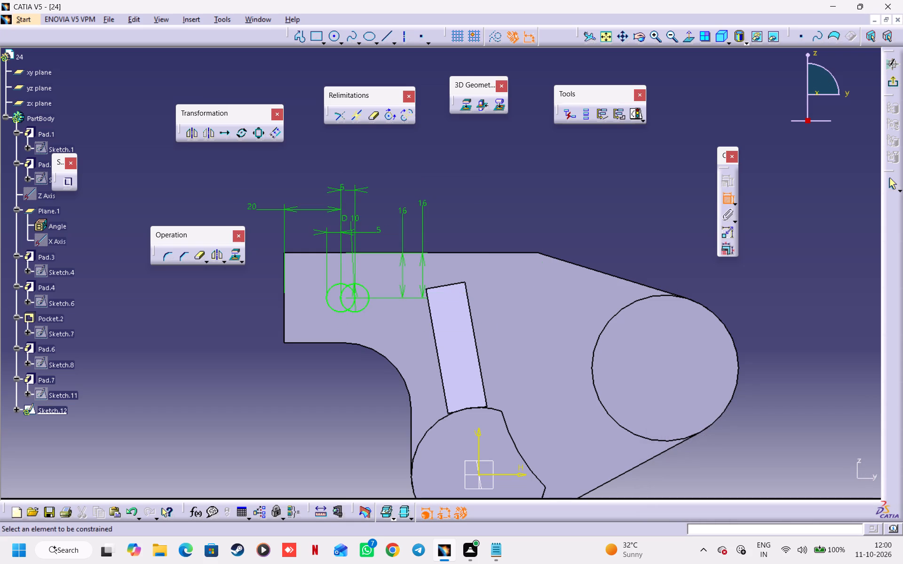
double_click(343, 191)
type("55")
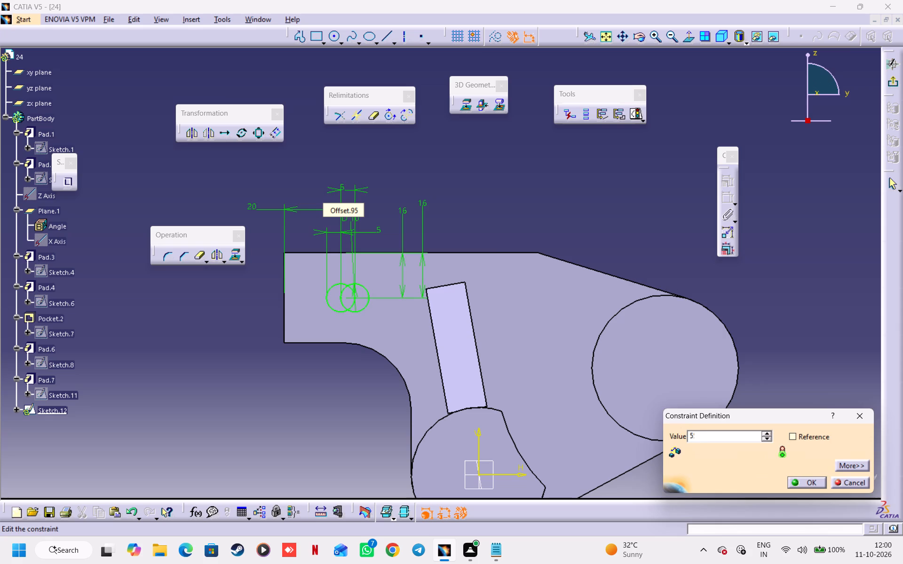
key("Return")
left_click(564, 191)
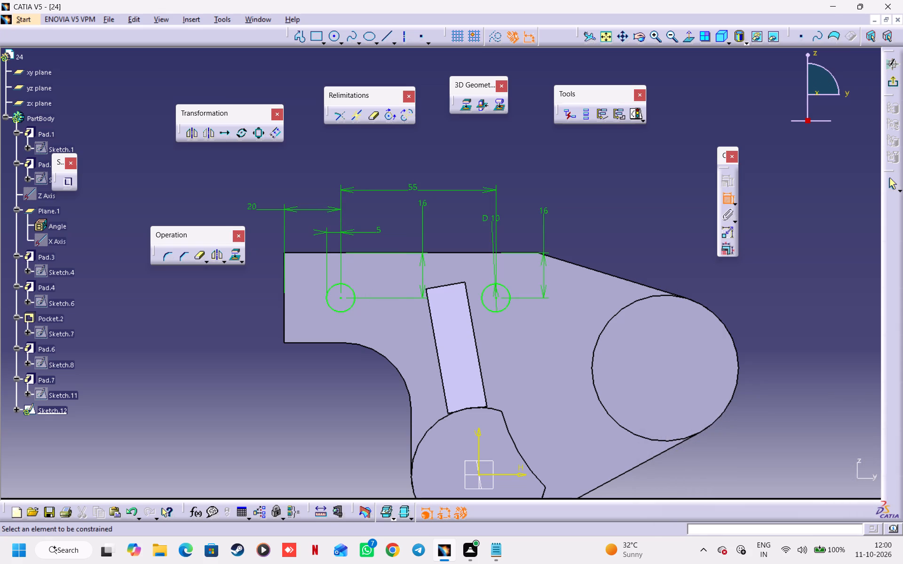
left_click(727, 197)
left_click(811, 172)
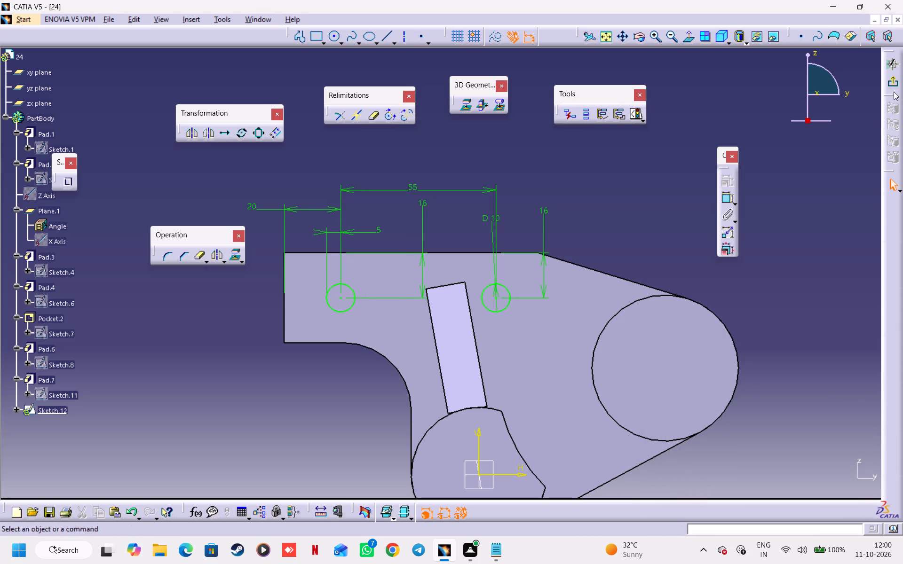
Exit the sketch and cut both circles as a 22 mm deep pocket through Pad.1's arm.
left_click(889, 78)
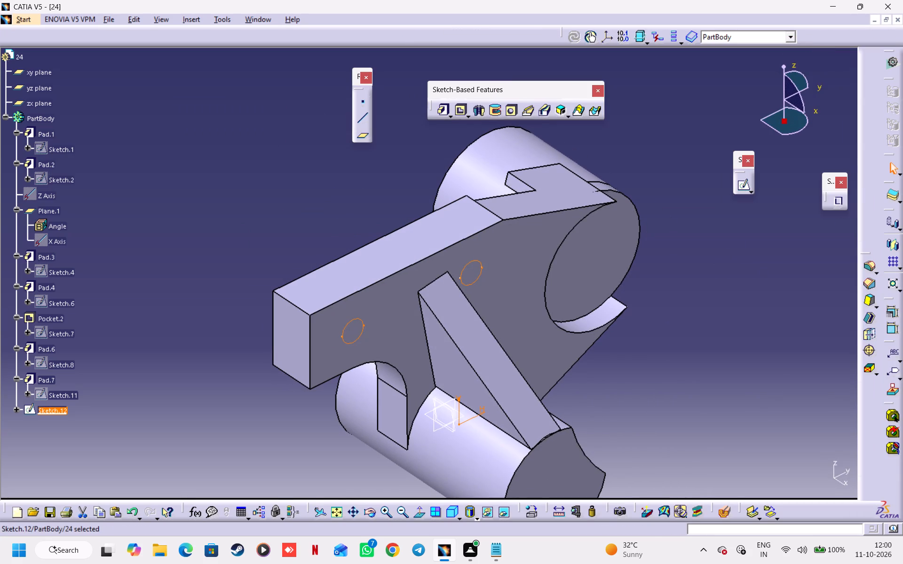
left_click(744, 187)
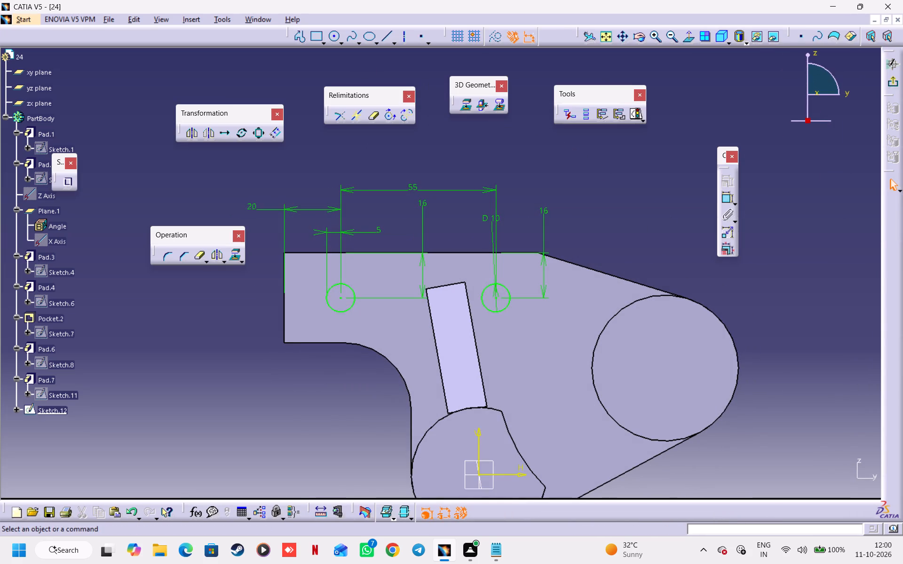
left_click(890, 84)
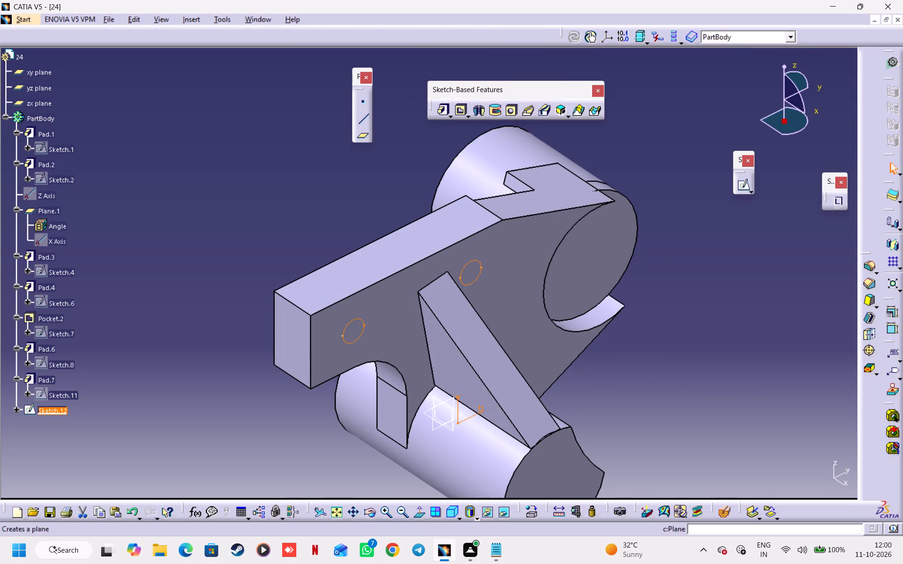
left_click(455, 107)
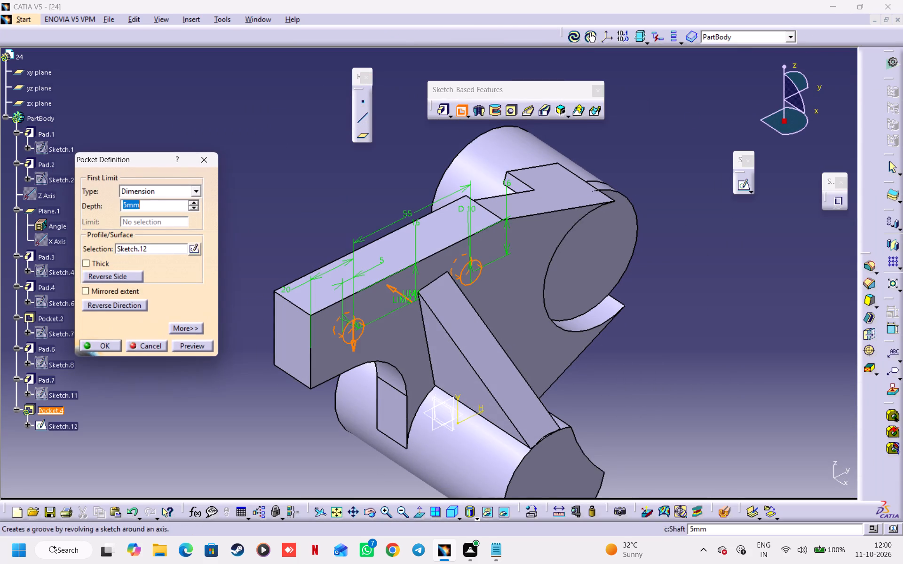
left_click_drag(800, 130, 822, 110)
left_click(193, 203)
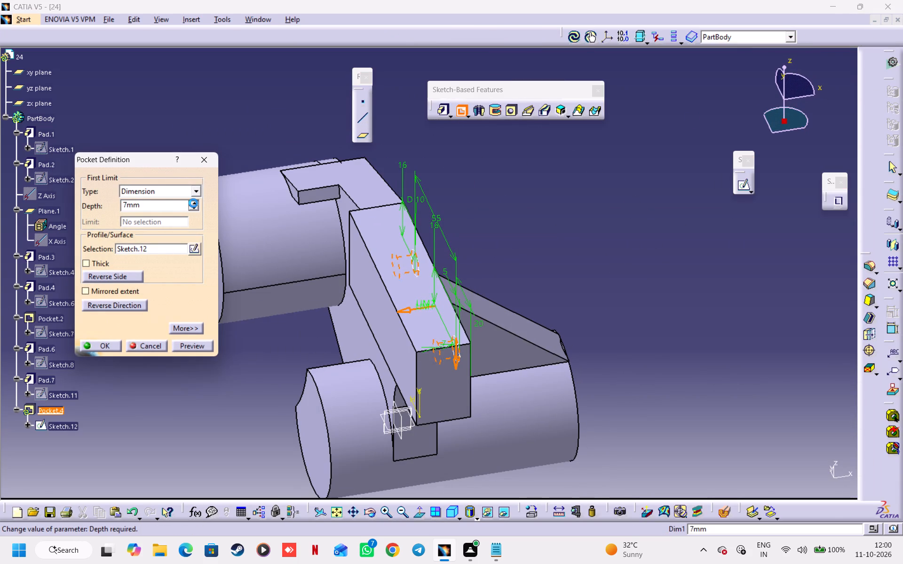
left_click(193, 203)
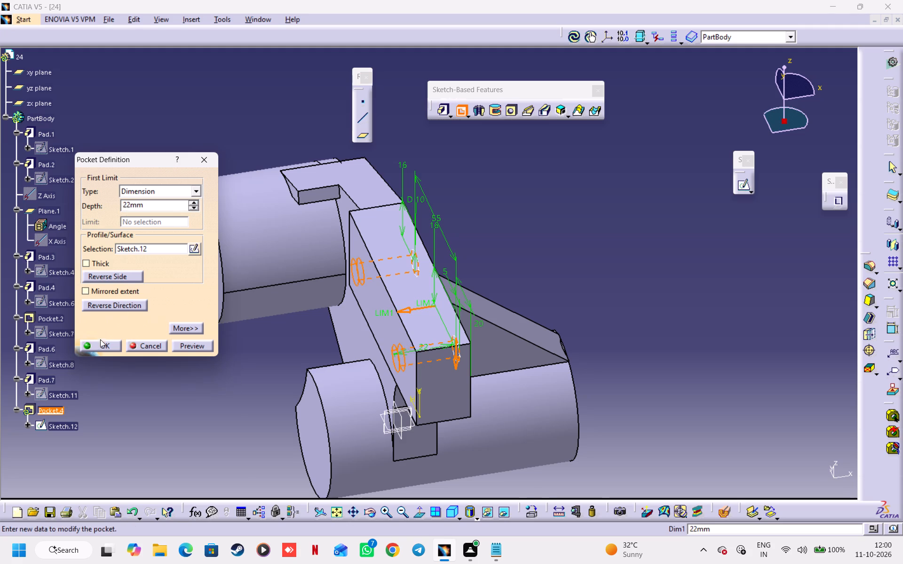
left_click(100, 341)
left_click(187, 367)
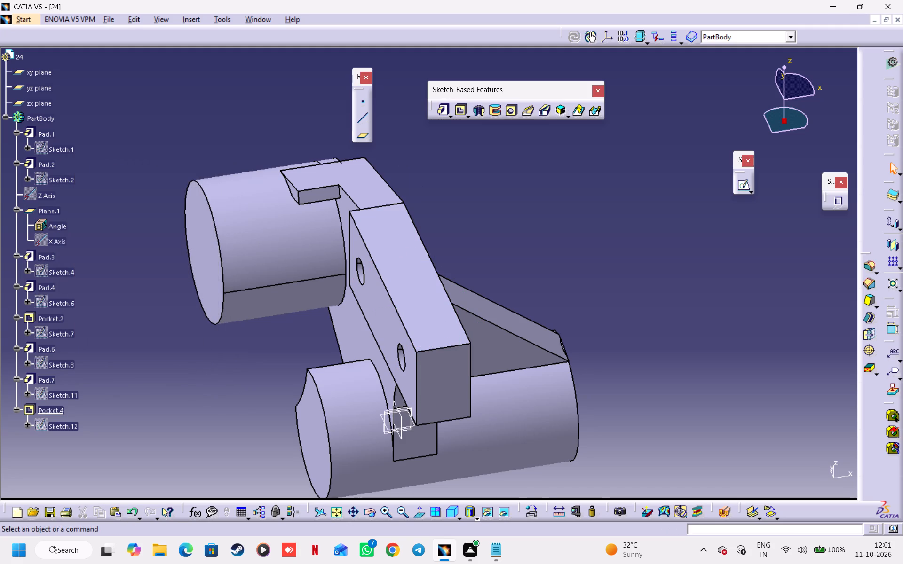
Start a new sketch on the zx plane.
left_click_drag(806, 119, 810, 141)
middle_click_drag(673, 379, 649, 274)
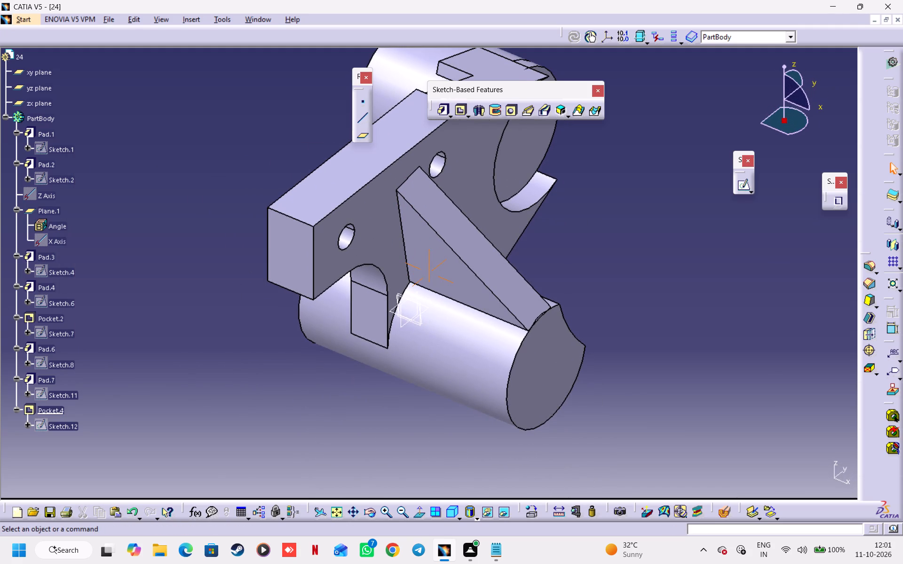
left_click(398, 290)
left_click(738, 184)
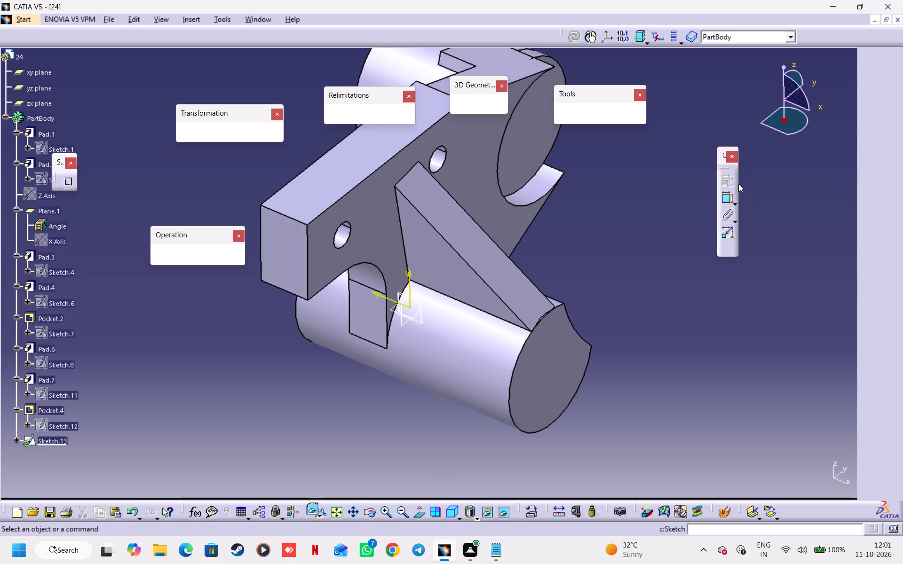
middle_click_drag(650, 380, 659, 363)
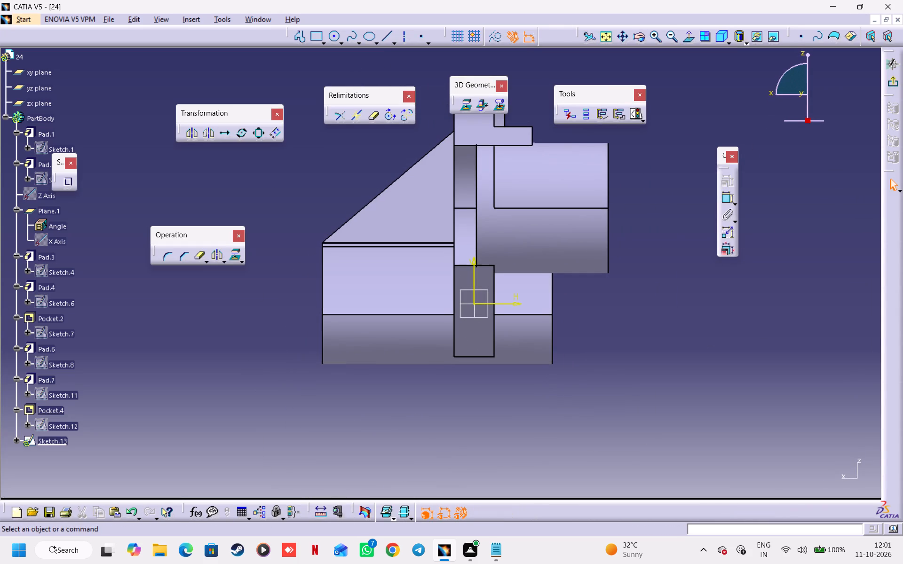
middle_click_drag(642, 345, 631, 367)
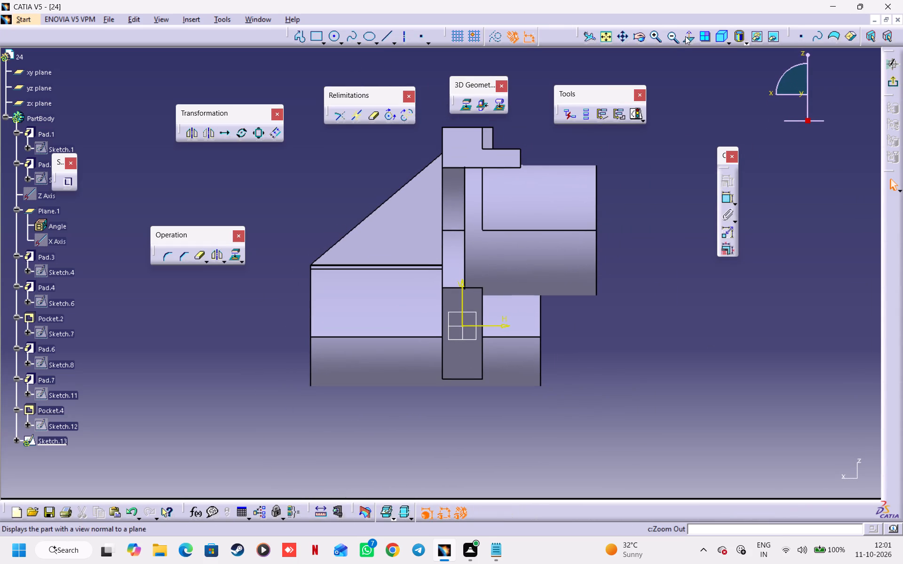
Flip the sketch view and sketch a circle of about 33 mm diameter below the Pad.2 cylinder, with a diameter dimension.
left_click(685, 36)
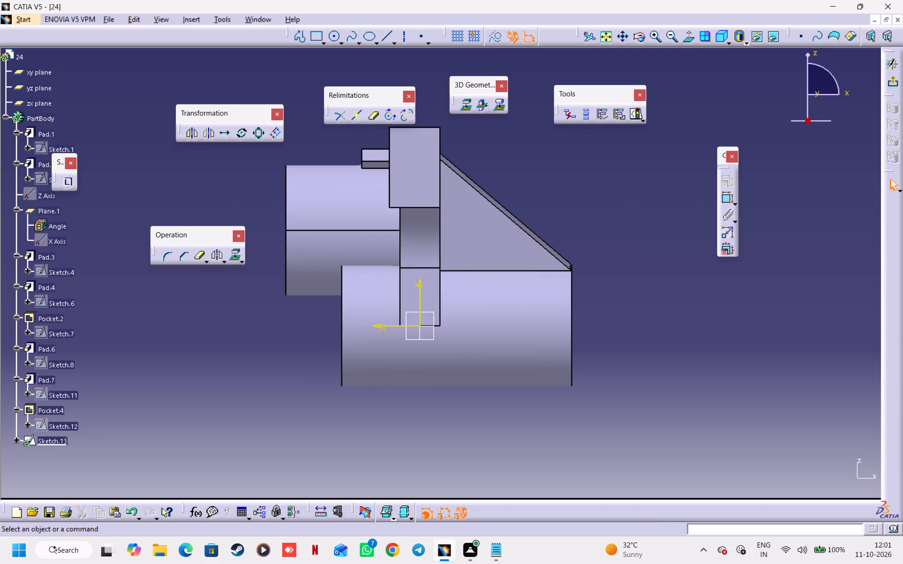
middle_click_drag(631, 373, 647, 349)
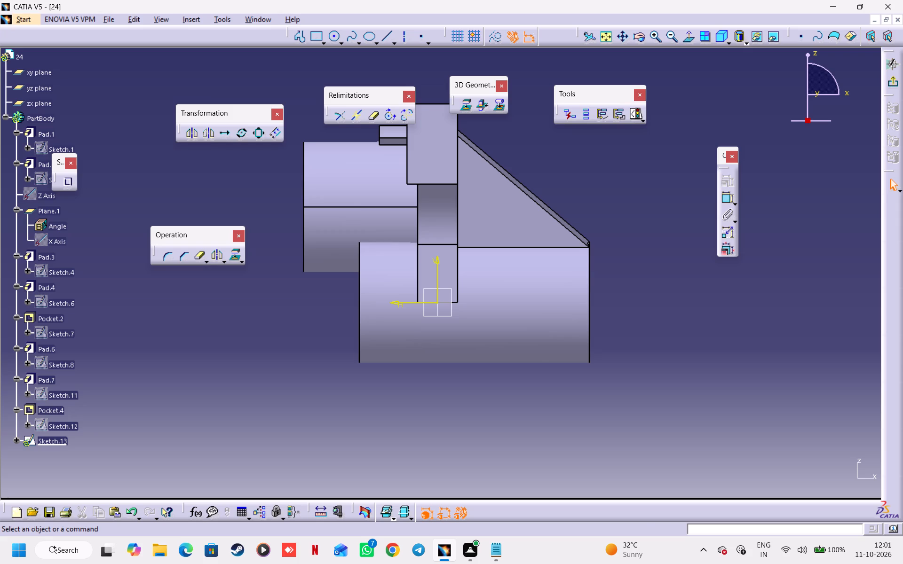
left_click(337, 40)
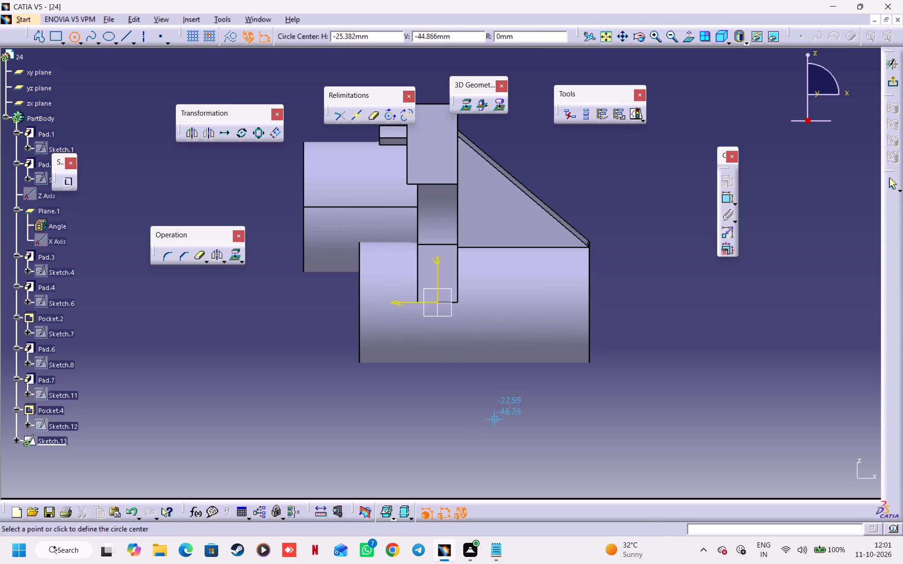
left_click(493, 415)
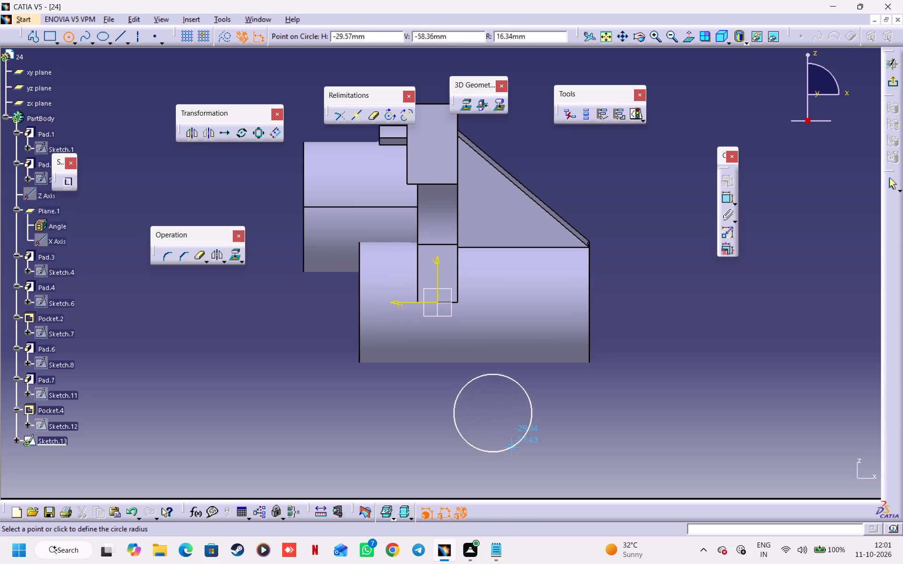
left_click(512, 450)
double_click(726, 197)
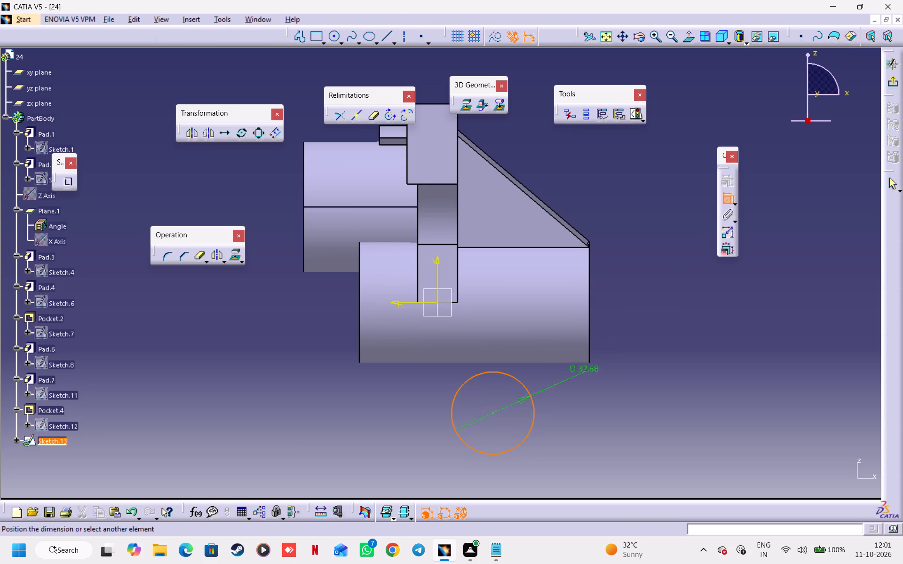
left_click(577, 399)
Dimension the circle centre 61 mm horizontally from Pad.2's end edge on the positive H side.
left_click(496, 413)
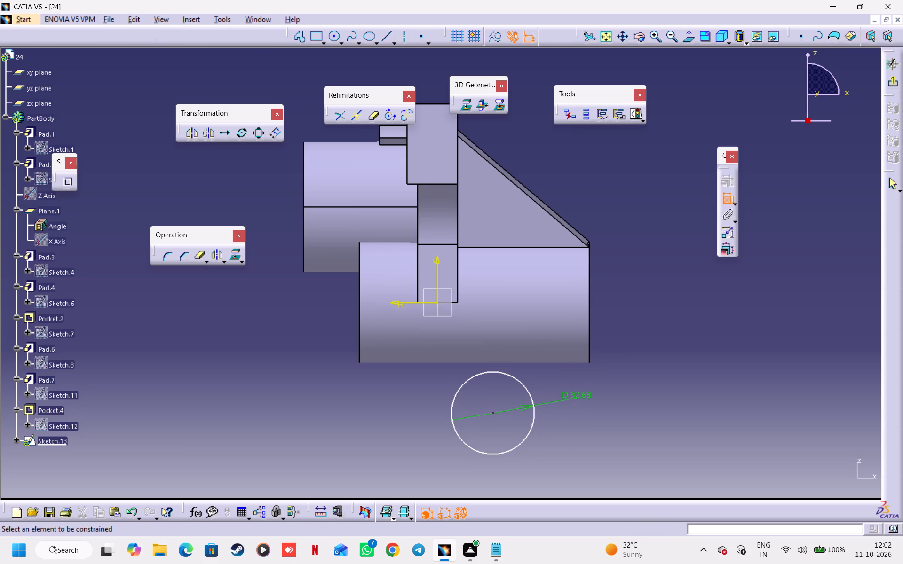
left_click(494, 413)
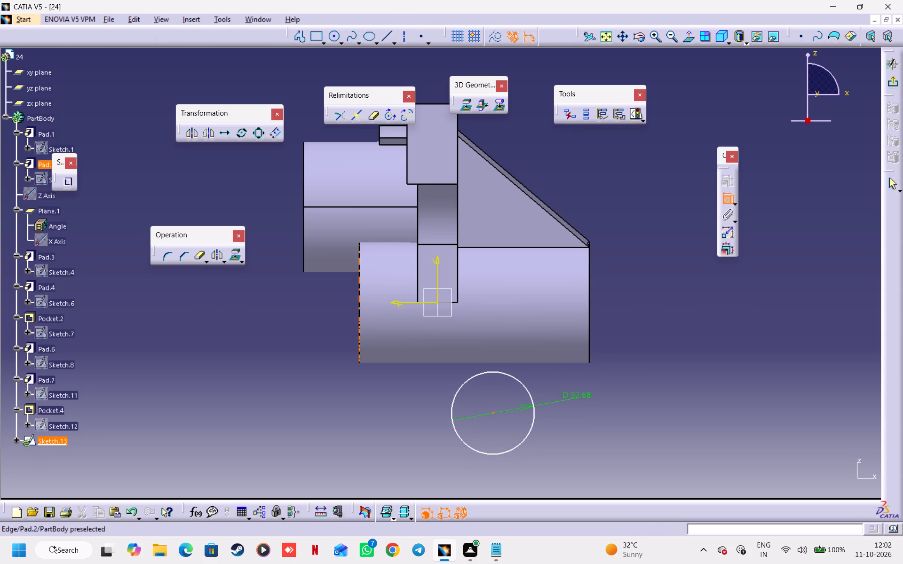
left_click(358, 325)
middle_click_drag(415, 473, 428, 355)
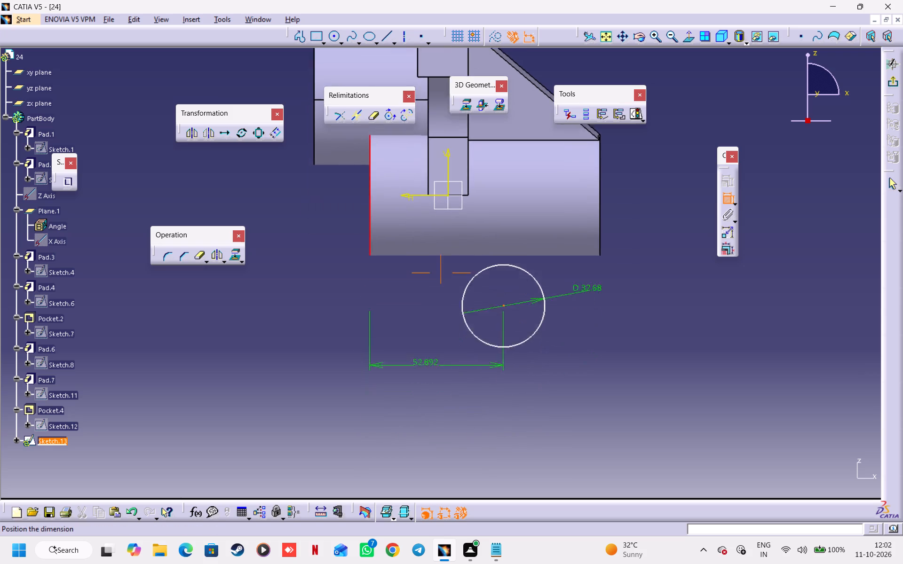
middle_click_drag(428, 355, 428, 351)
left_click(442, 382)
double_click(444, 380)
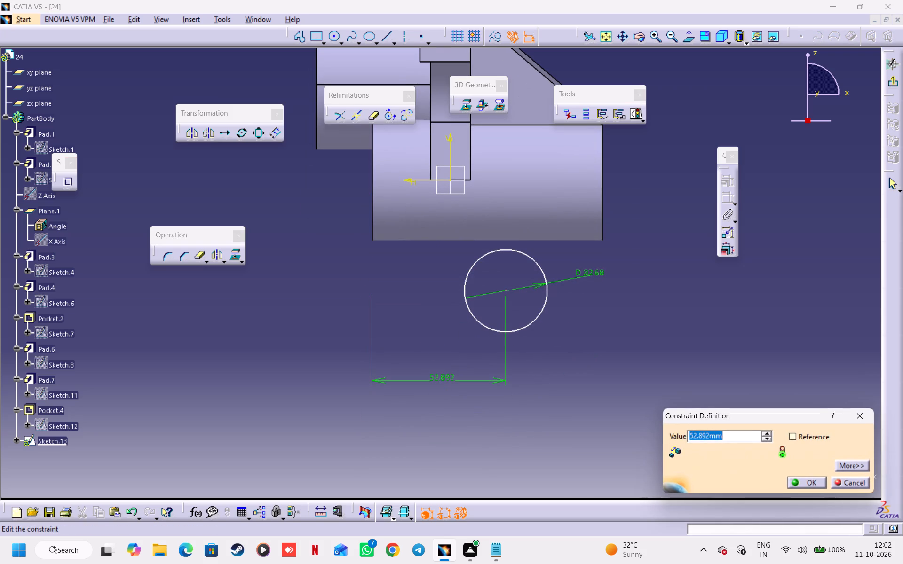
key("6")
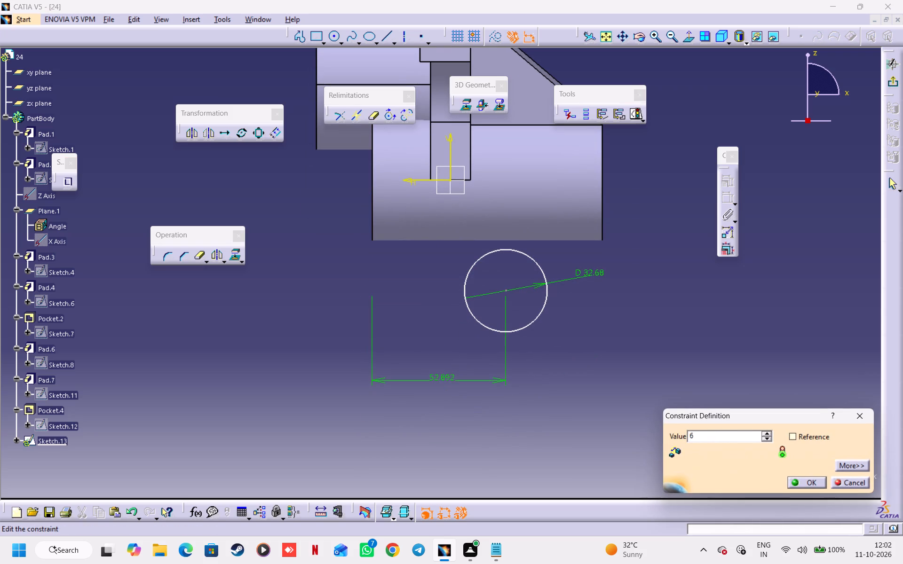
key("1")
key("Return")
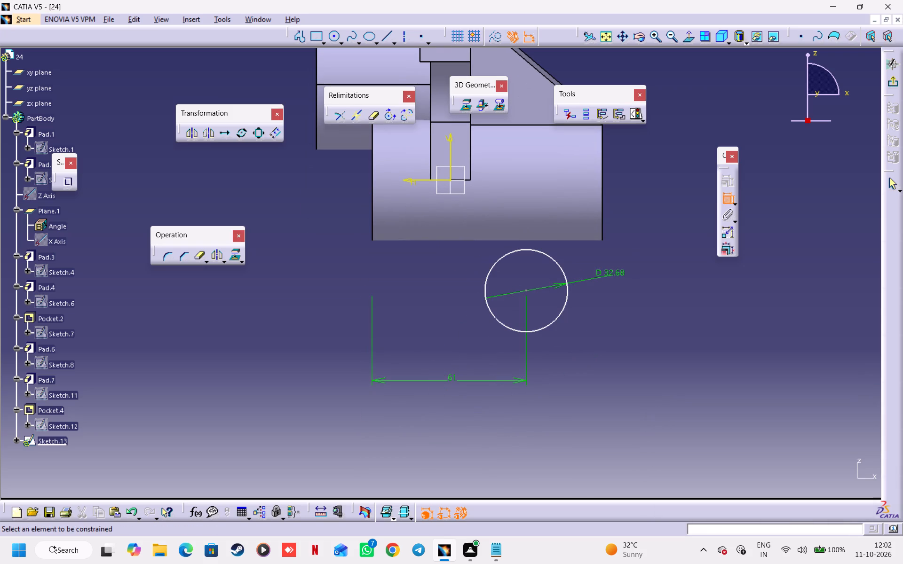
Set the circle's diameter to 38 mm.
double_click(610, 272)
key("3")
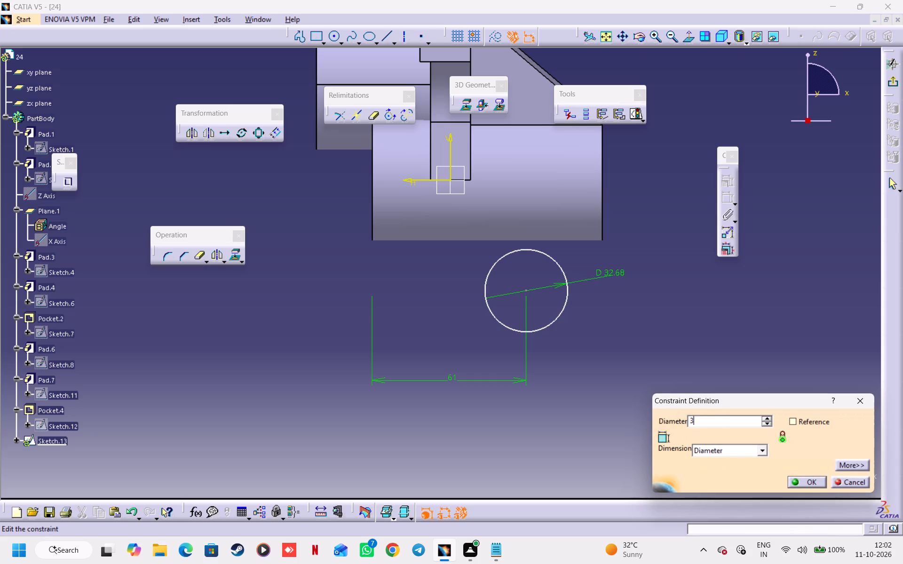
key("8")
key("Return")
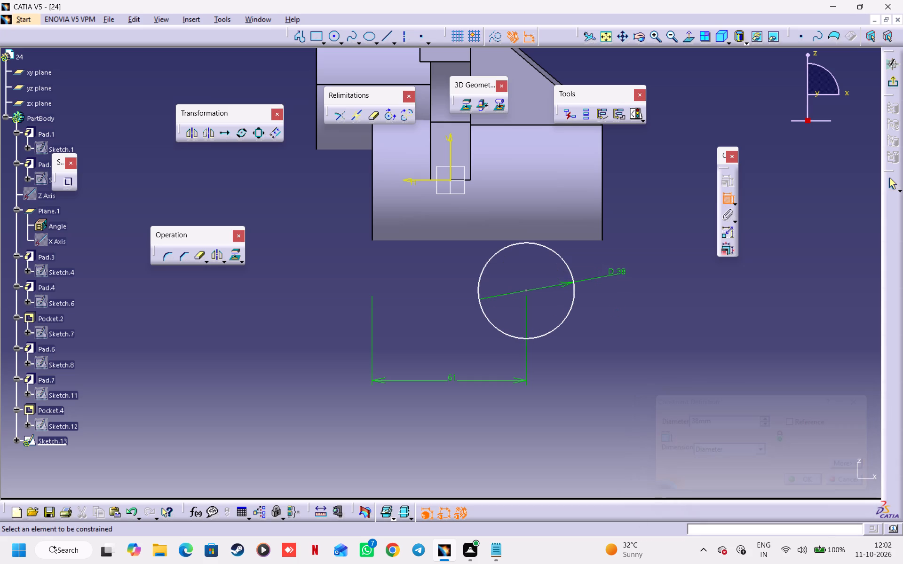
Change the circle's dimension from diameter to radius and set it to 38 mm.
double_click(617, 271)
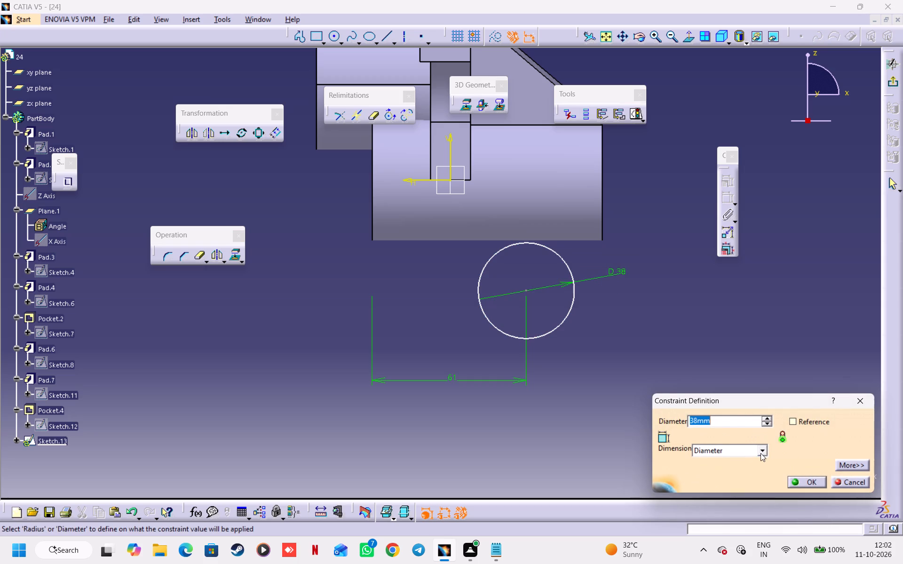
left_click(761, 452)
left_click(742, 465)
left_click_drag(719, 422, 629, 422)
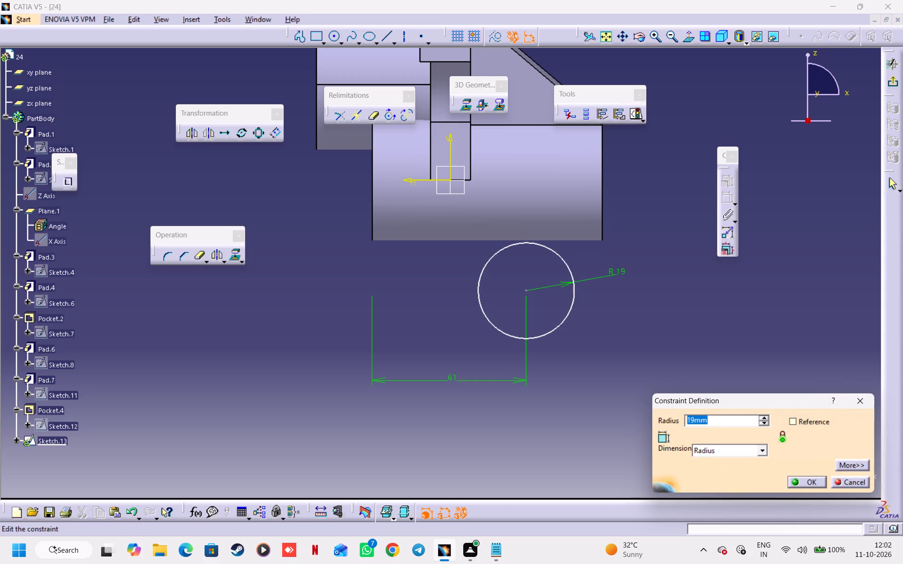
type("38")
key("Return")
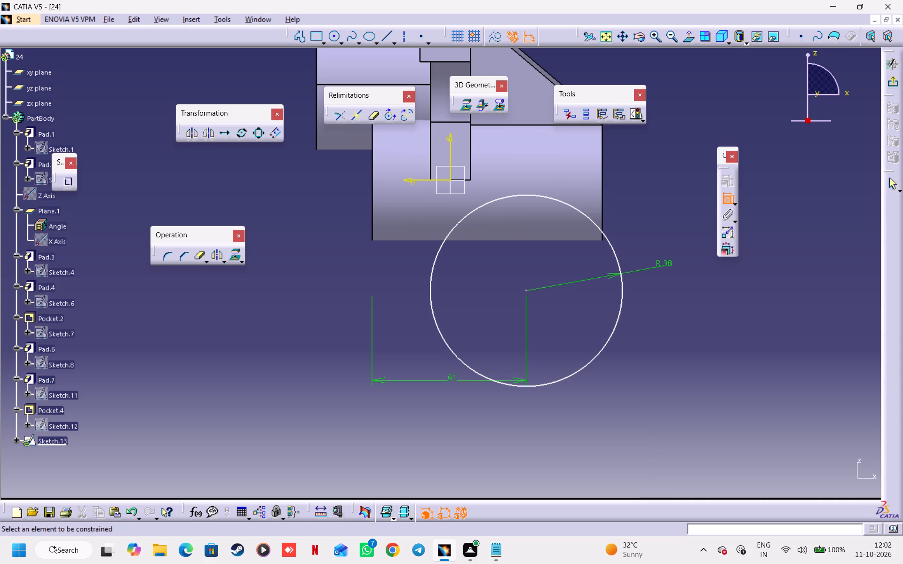
Dimension the circle centre 59 mm below the sketch's horizontal axis.
middle_click_drag(504, 321, 516, 341)
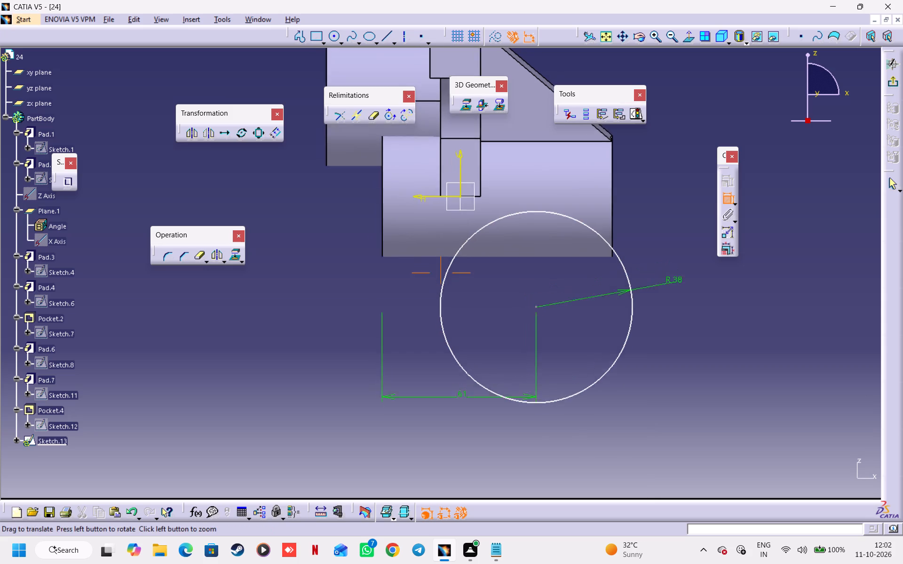
middle_click_drag(516, 341, 520, 348)
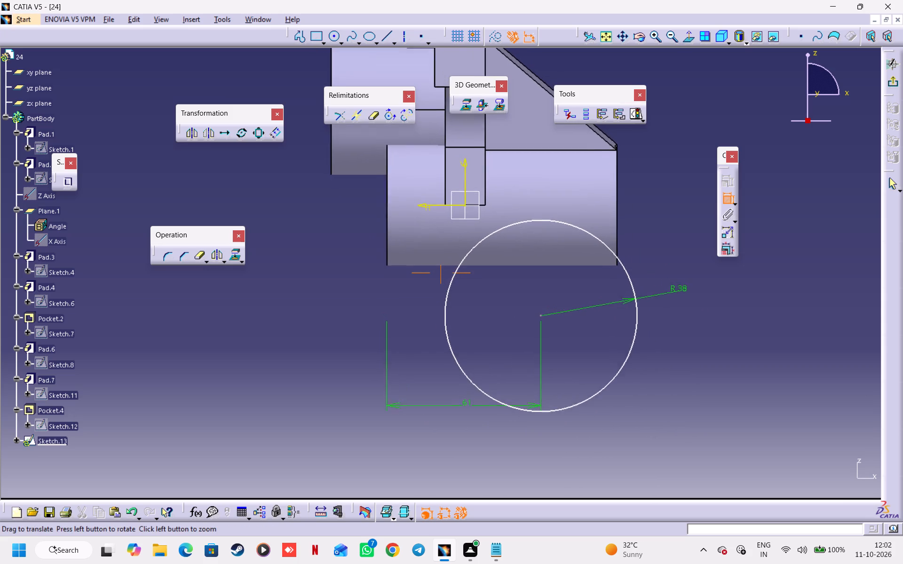
middle_click_drag(520, 348, 508, 337)
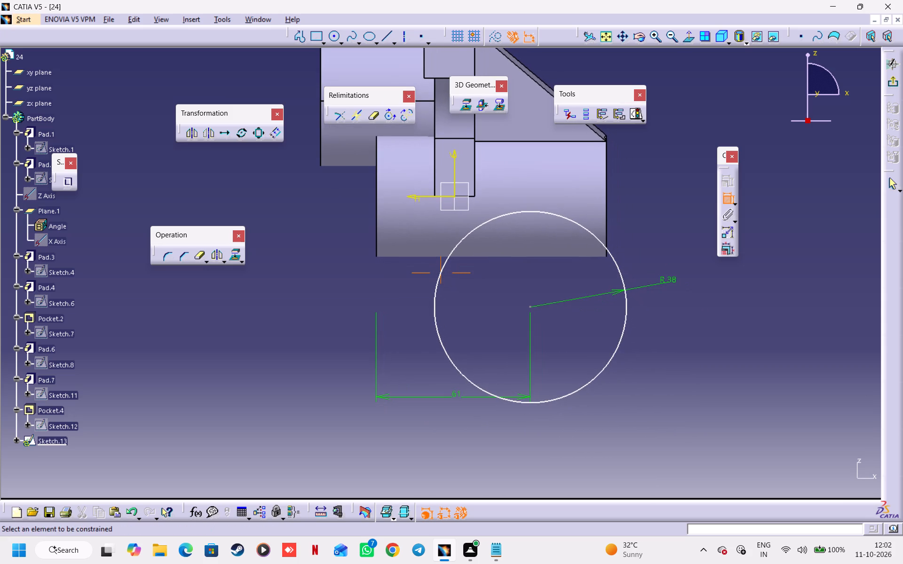
middle_click_drag(507, 348, 546, 377)
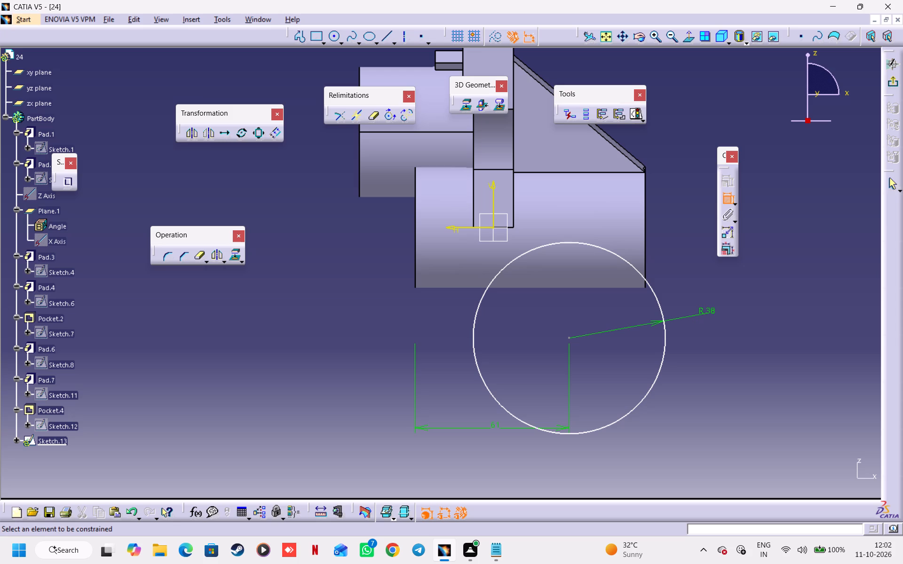
left_click(455, 227)
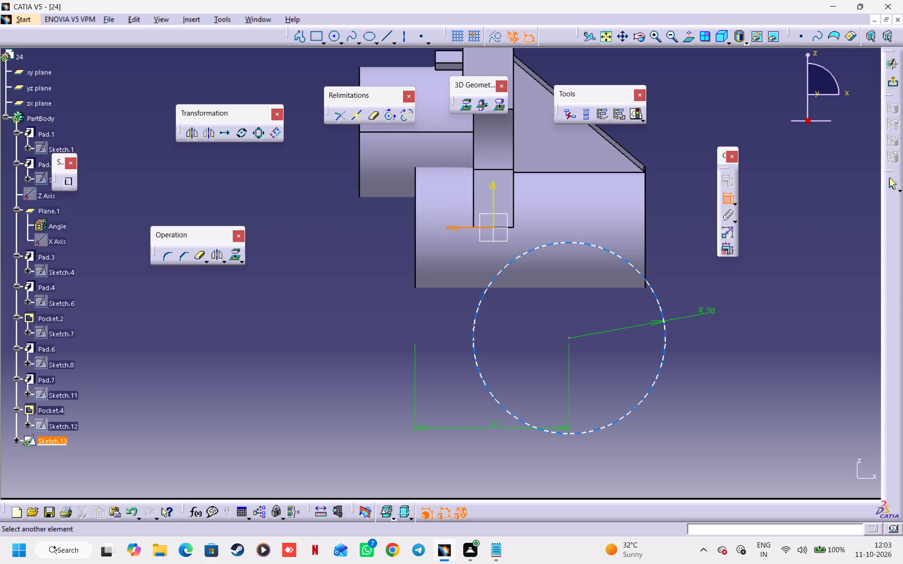
left_click(570, 337)
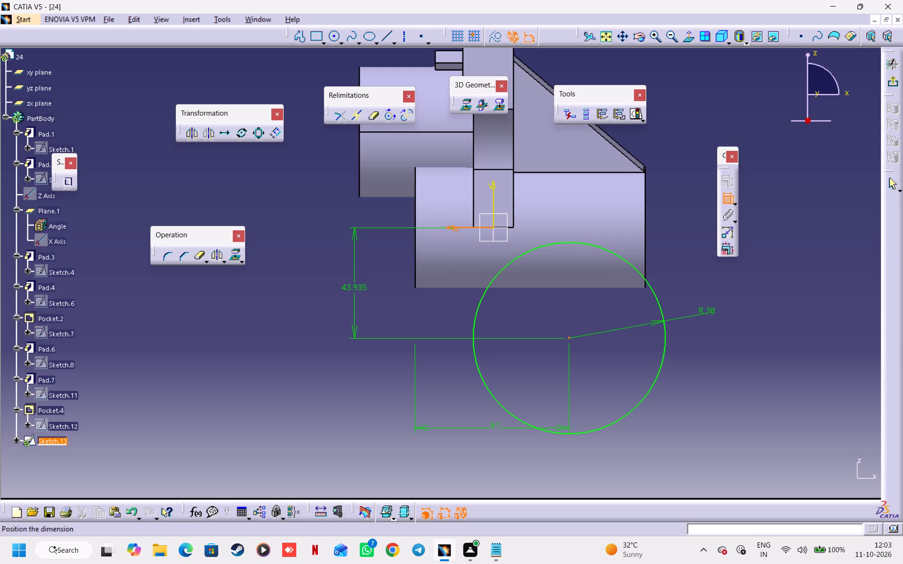
left_click(350, 291)
double_click(349, 282)
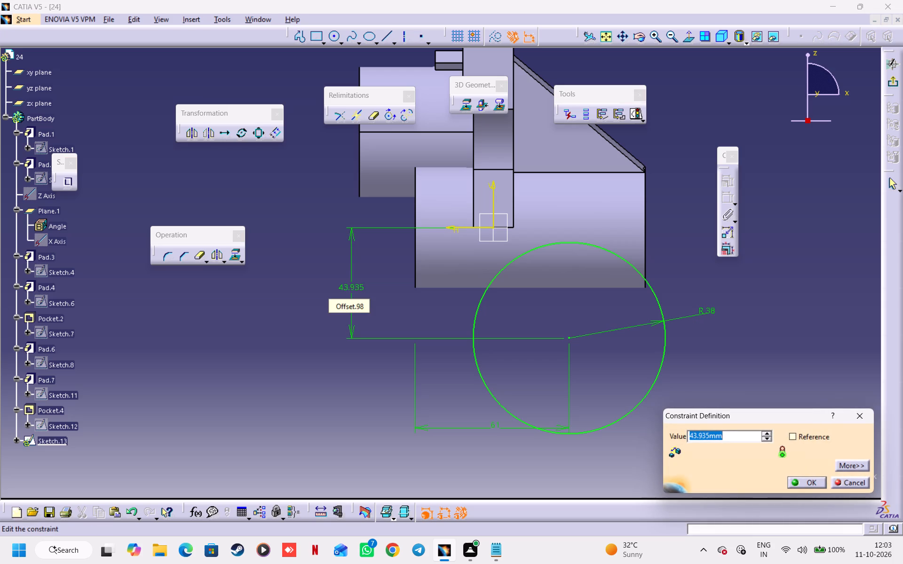
type("59")
key("Return")
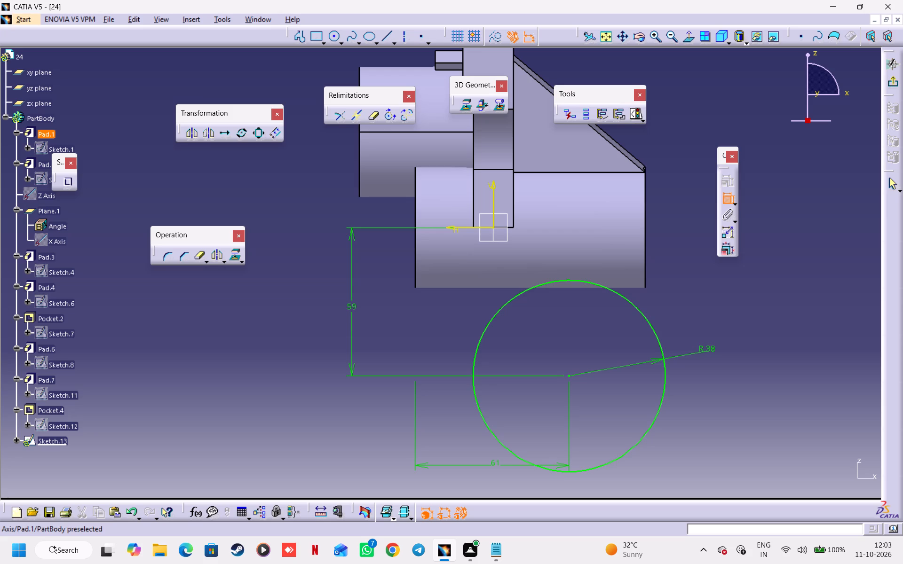
Sketch a second circle of about 7 mm radius level with the large circle's centre, beyond Pad.2's positive H end.
middle_click_drag(421, 321, 438, 300)
left_click(331, 36)
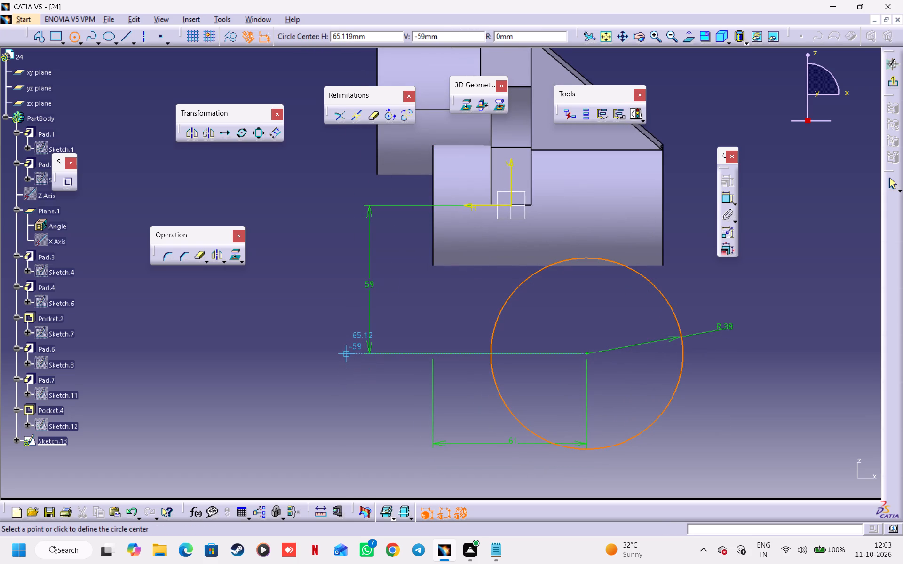
left_click(319, 354)
left_click(328, 372)
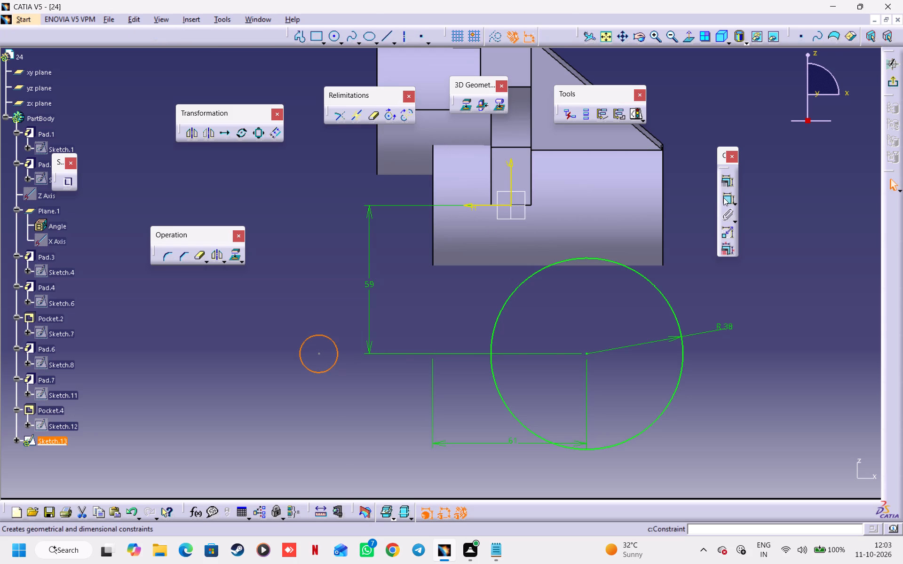
Dimension the second circle's radius to 14 mm.
double_click(728, 201)
left_click(299, 329)
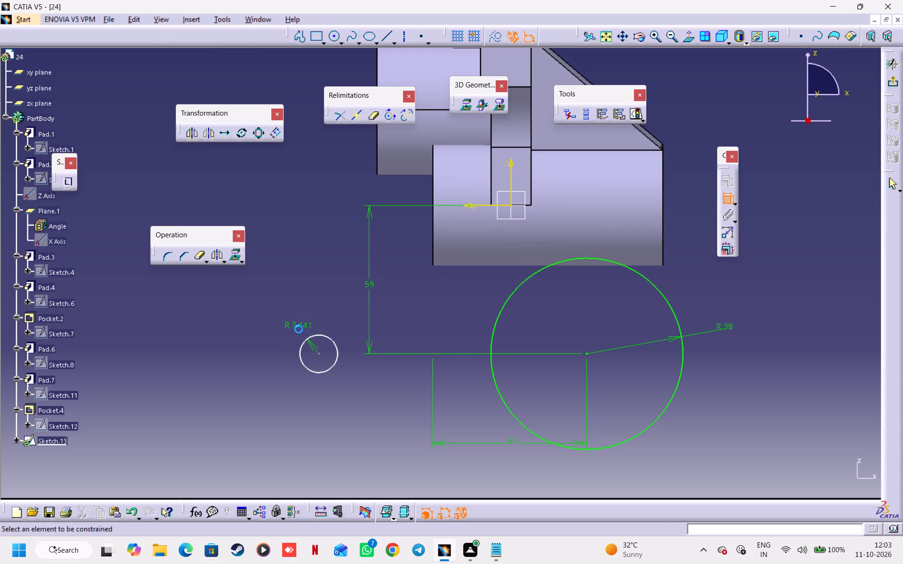
double_click(299, 327)
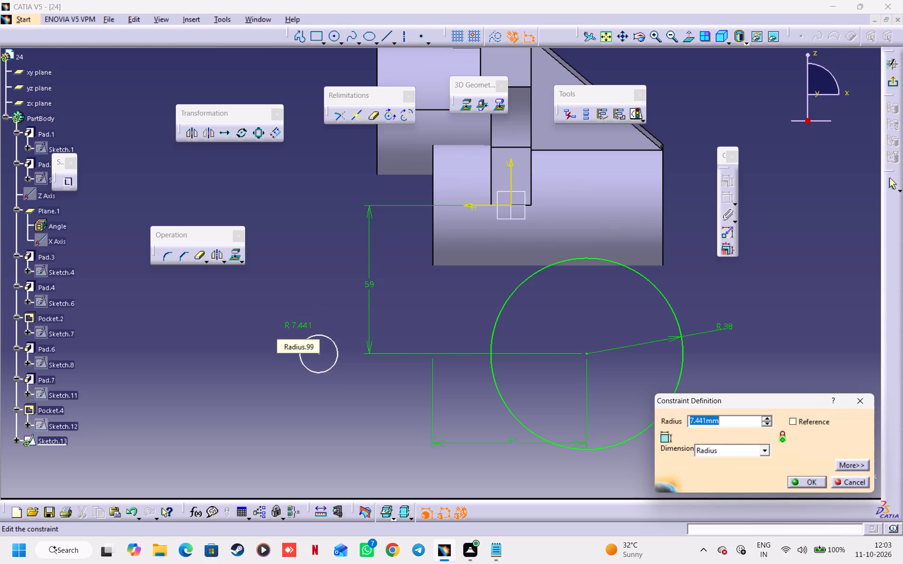
type("14")
key("Return")
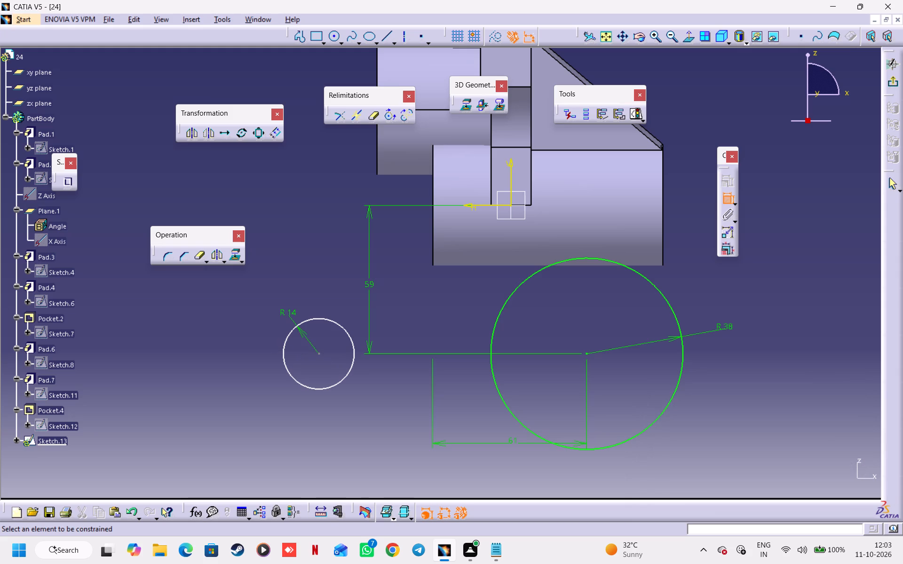
Dimension the second circle's centre 120 mm horizontally from Pad.2's end edge on the negative H side.
left_click(319, 354)
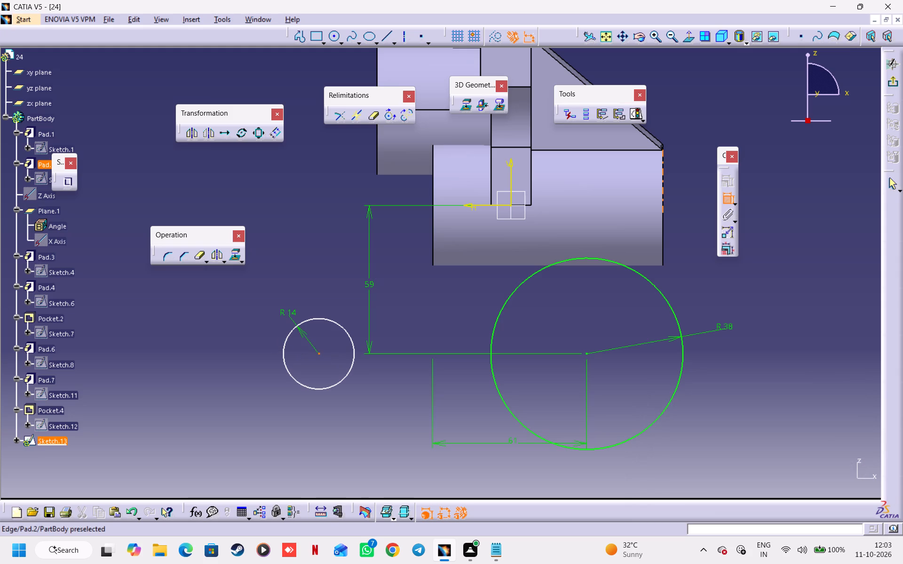
left_click(662, 202)
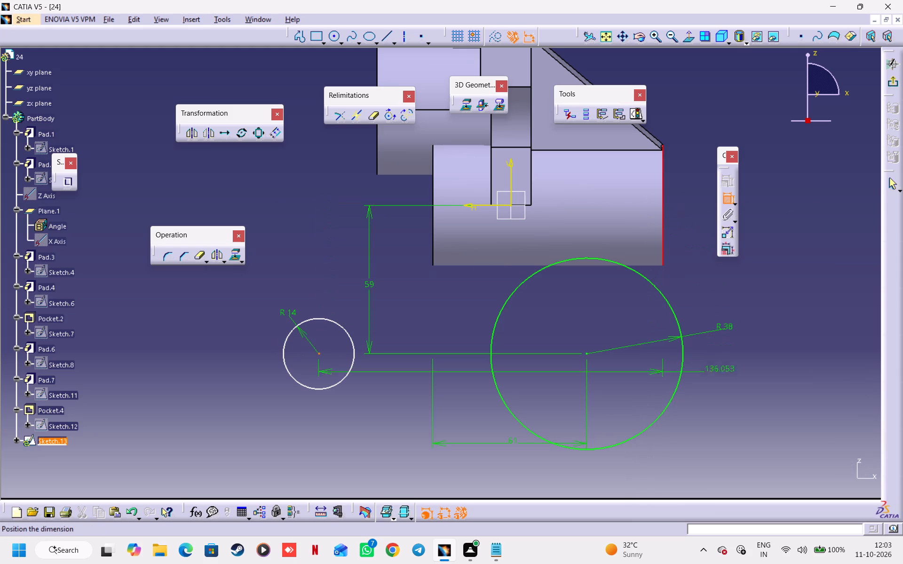
triple_click(477, 413)
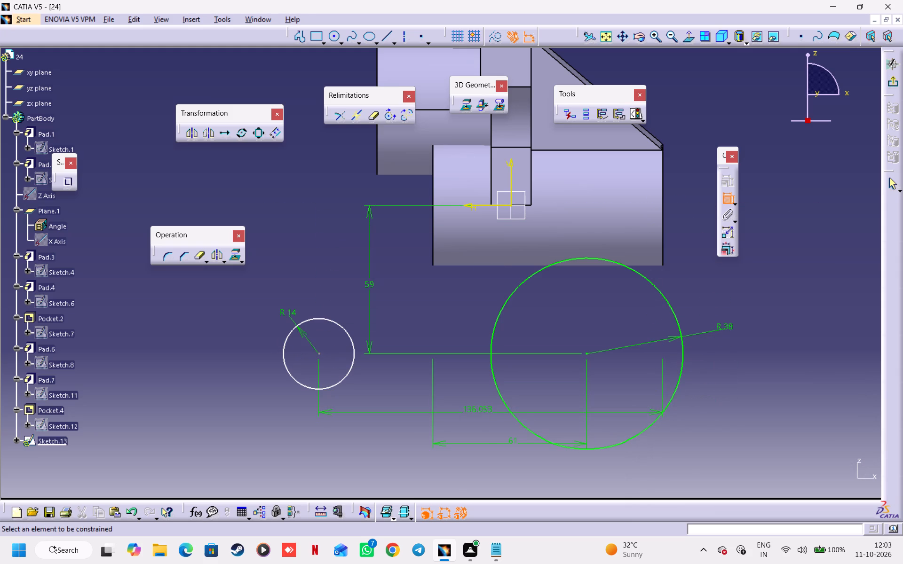
double_click(481, 409)
type("120")
key("Return")
left_click(398, 391)
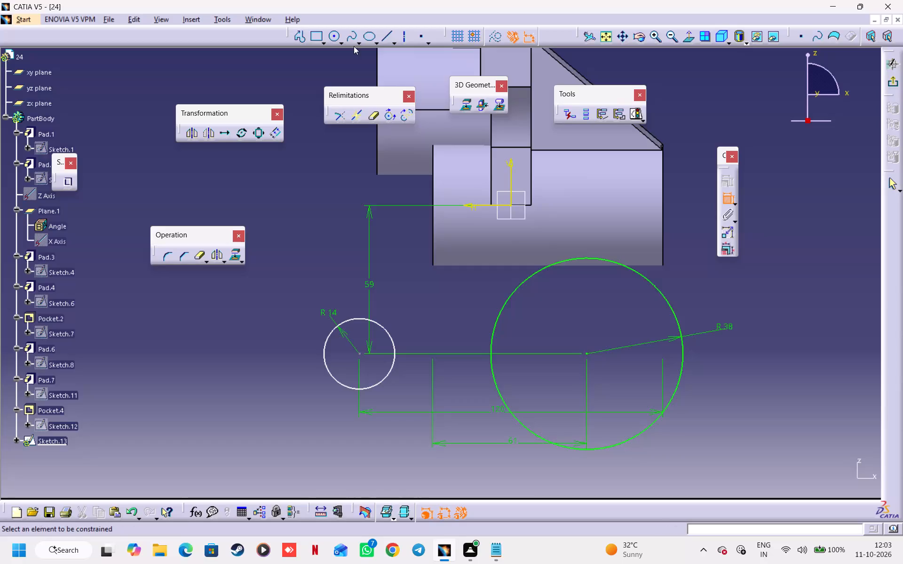
Sketch a horizontal line about 32 mm long, tangent from the top of the 14 mm radius circle toward Pad.2.
left_click(388, 37)
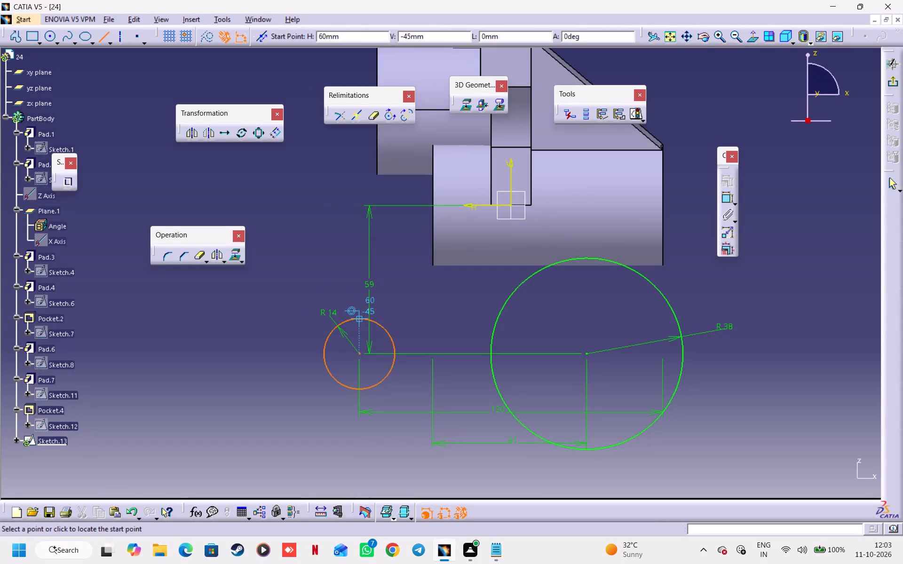
left_click(359, 319)
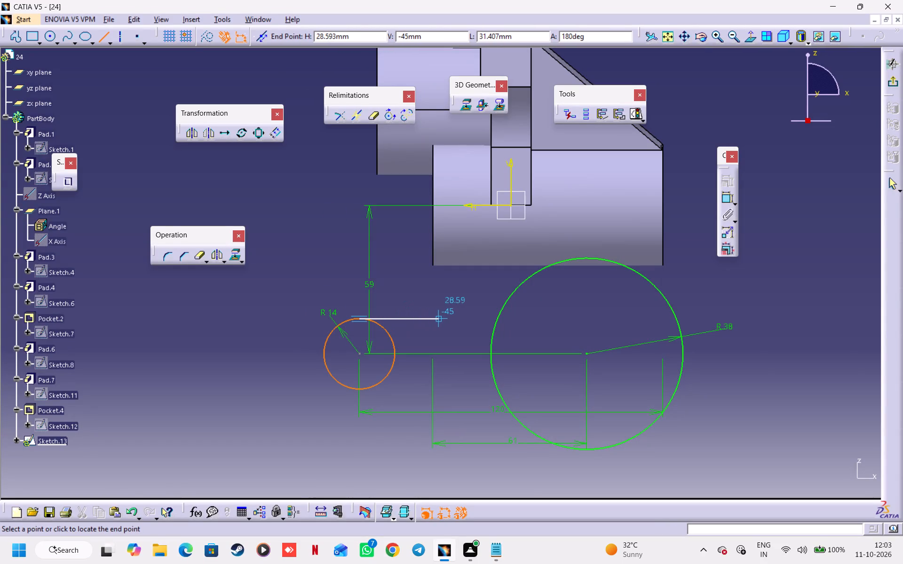
left_click(442, 319)
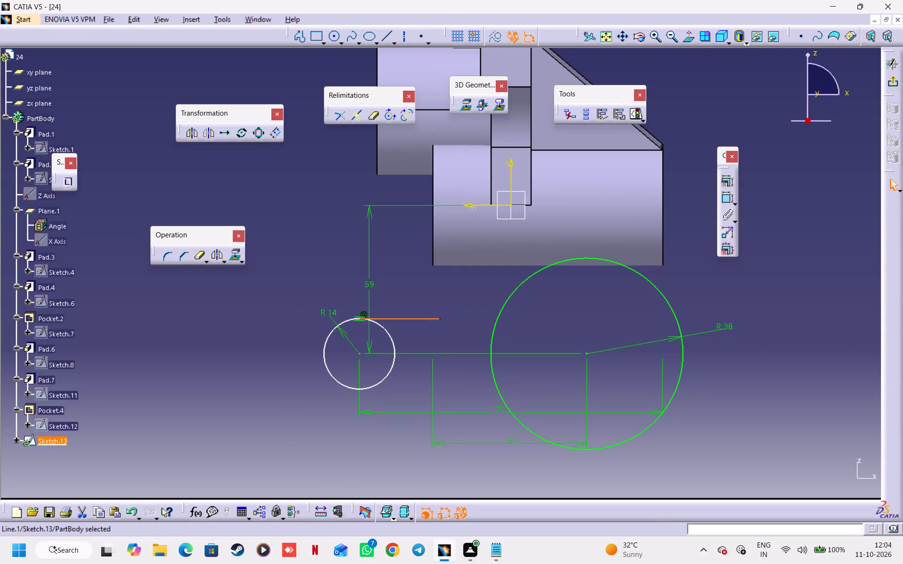
Sketch a vertical line about 31 mm long from beside Pad.2's positive H end edge down to the horizontal line.
left_click(389, 35)
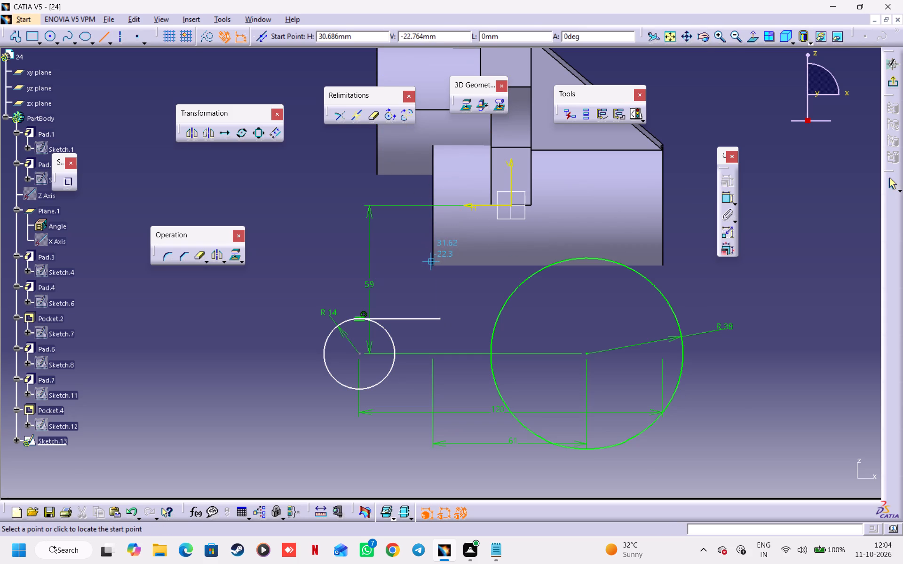
left_click(428, 241)
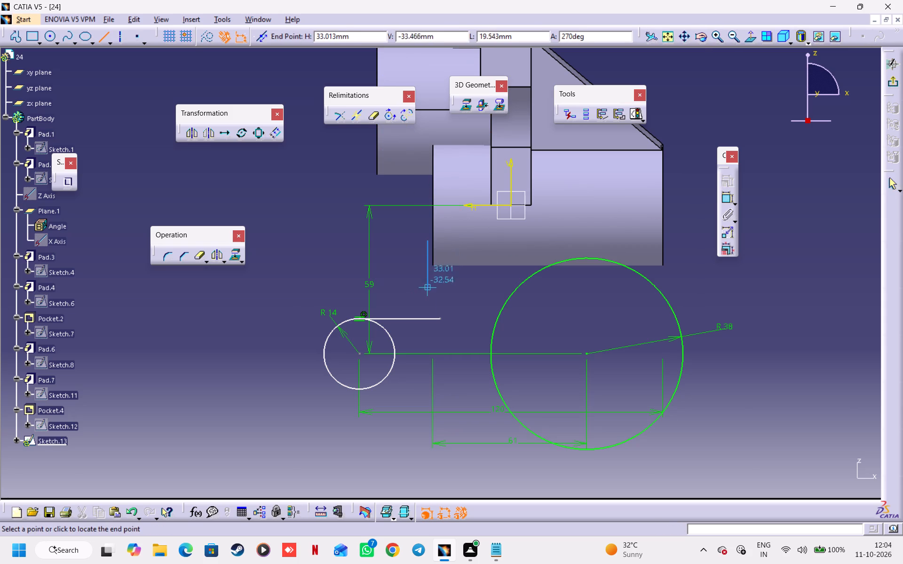
left_click(426, 320)
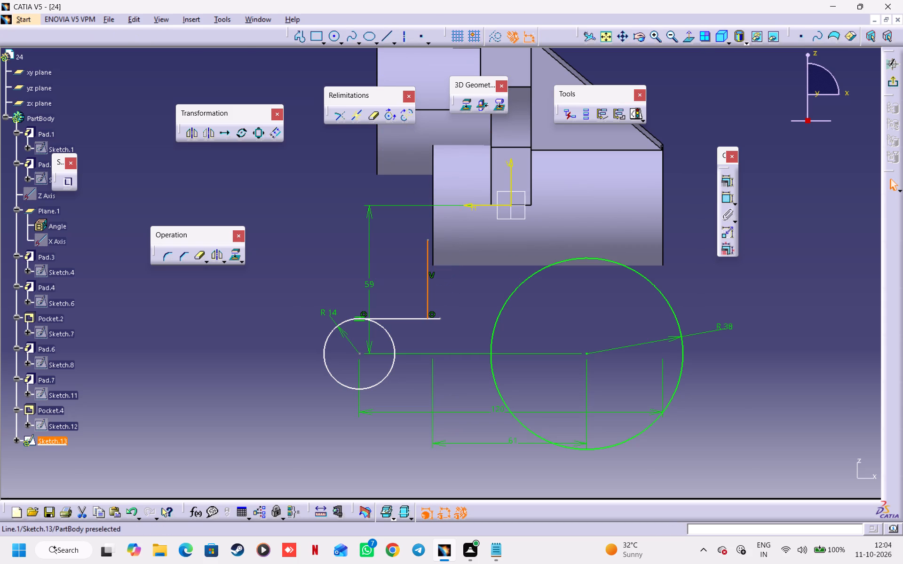
Constrain the vertical line coincident with Pad.2's end edge on the positive H side.
left_click(432, 240, "ctrl")
left_click(447, 287)
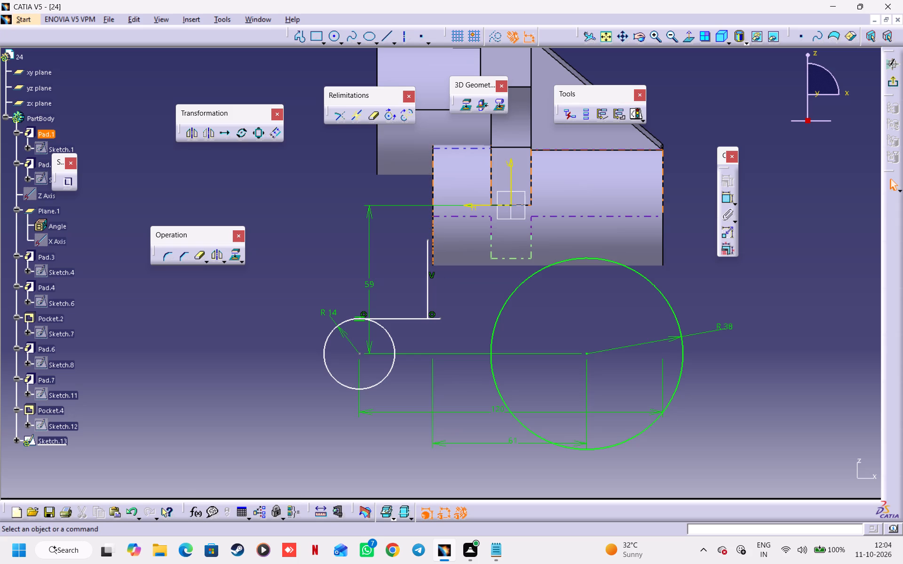
left_click(431, 241)
left_click(426, 254, "ctrl")
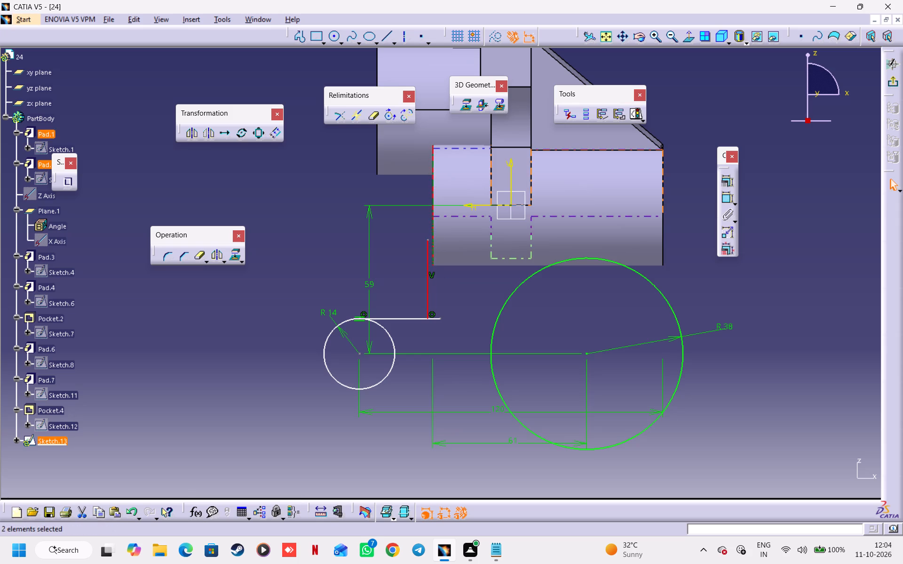
left_click(729, 181)
left_click(270, 219)
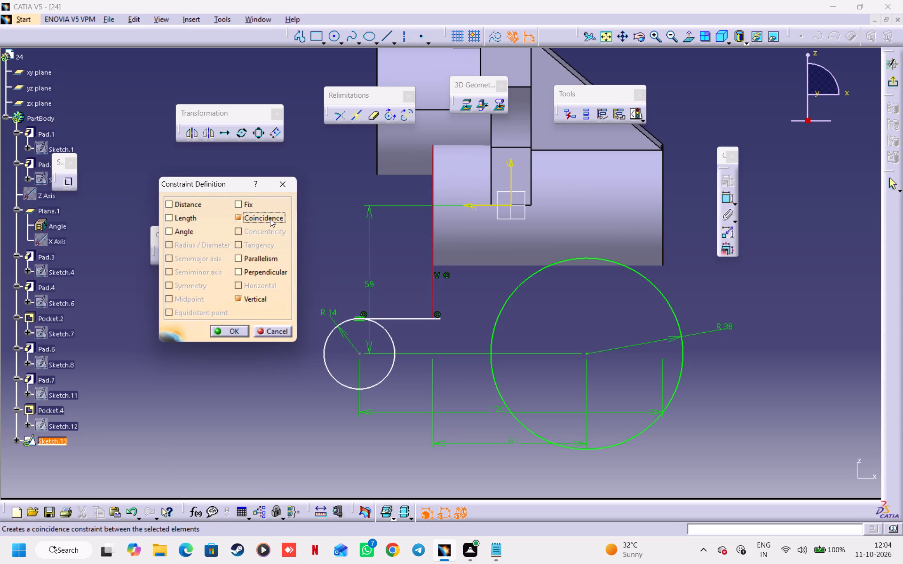
left_click(232, 328)
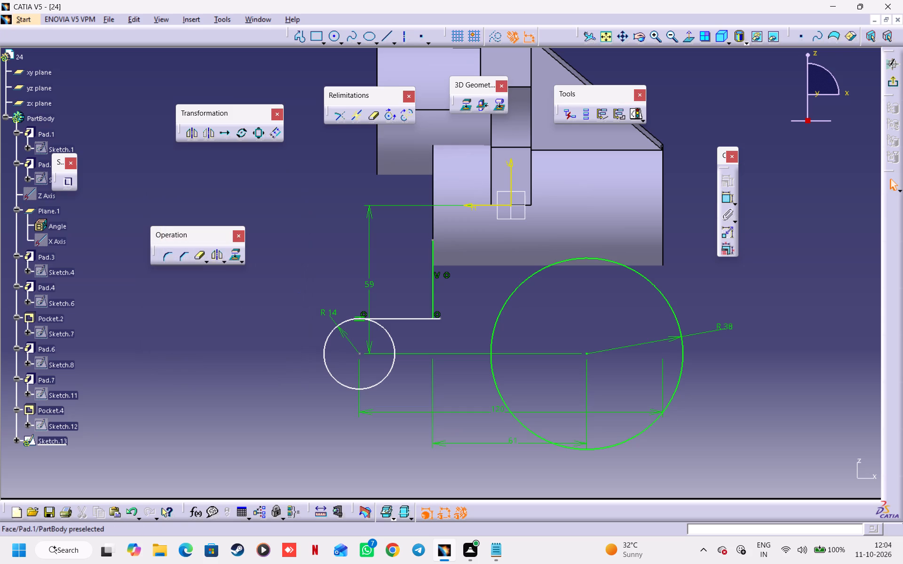
Shorten the vertical line by moving its upper endpoint down to just above Pad.2's lower edge.
left_click_drag(432, 241, 433, 258)
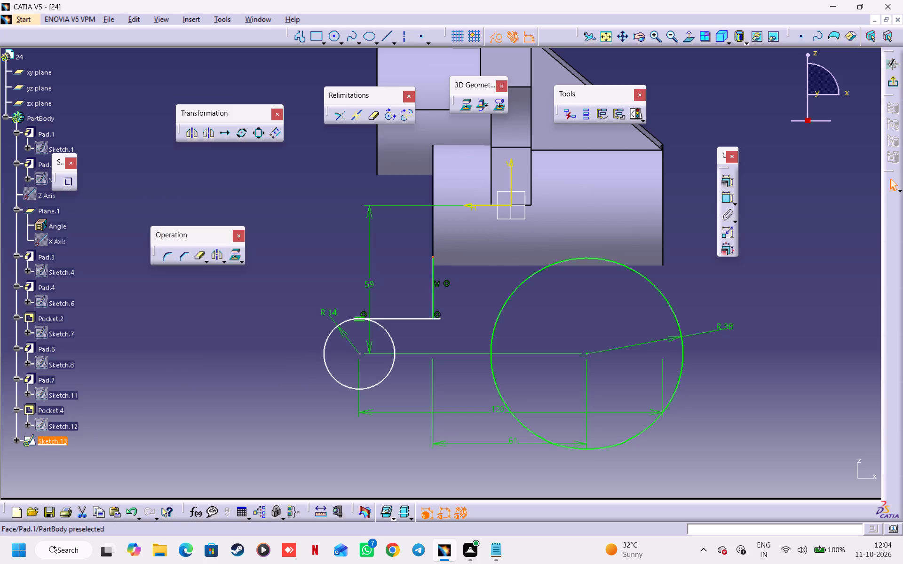
left_click(478, 294)
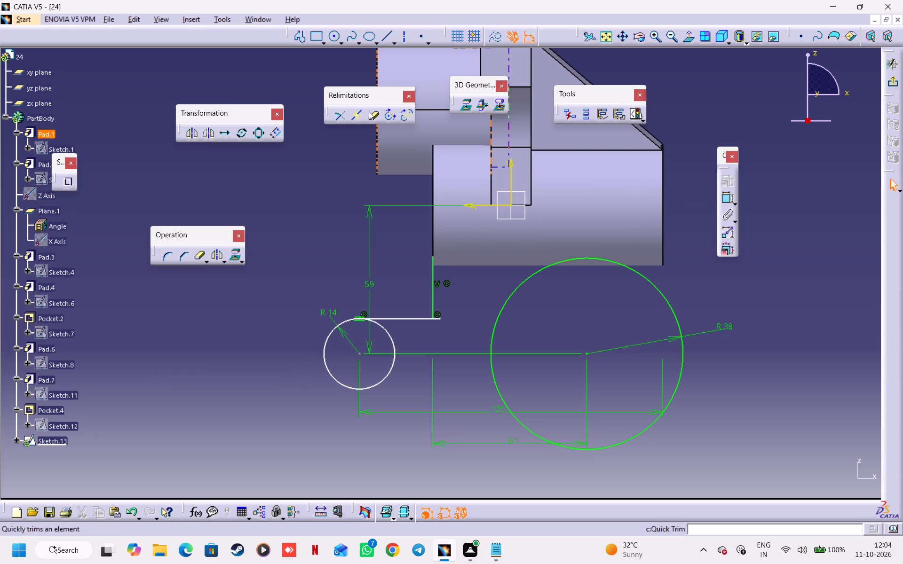
Trim the short end of the horizontal line that extends past the vertical line.
left_click(370, 113)
left_click(441, 319)
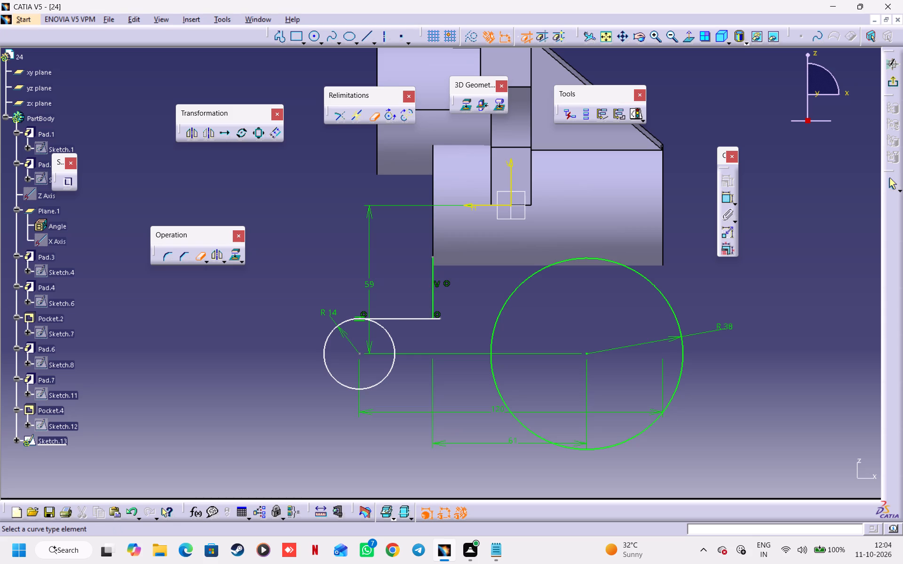
left_click(435, 318)
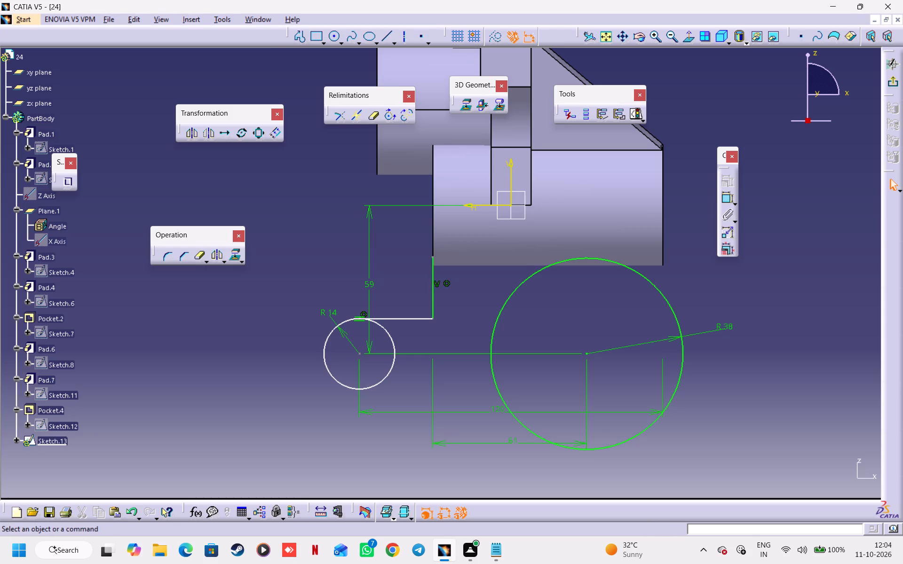
Sketch a horizontal line about 19 mm long, tangent from the bottom of the 14 mm radius circle toward the large circle.
middle_click_drag(449, 325, 425, 291)
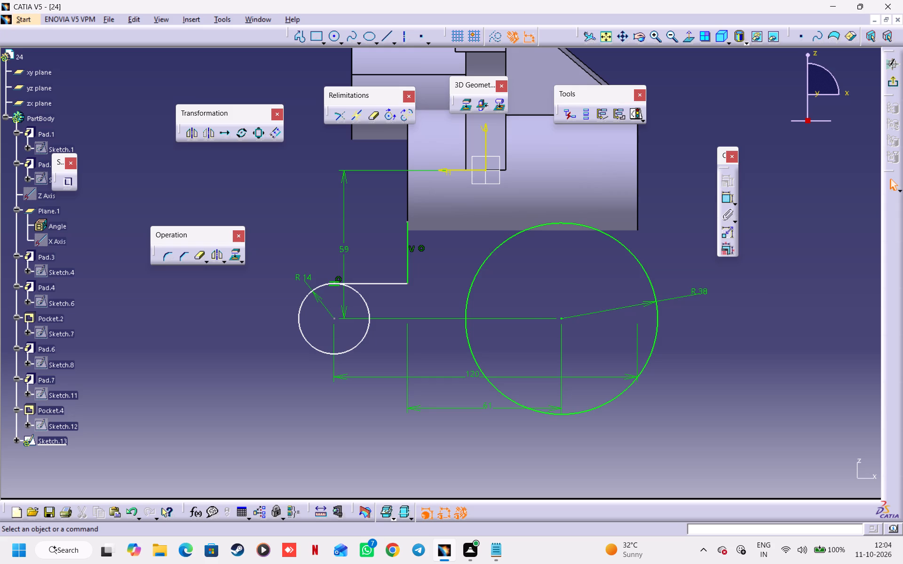
left_click(386, 38)
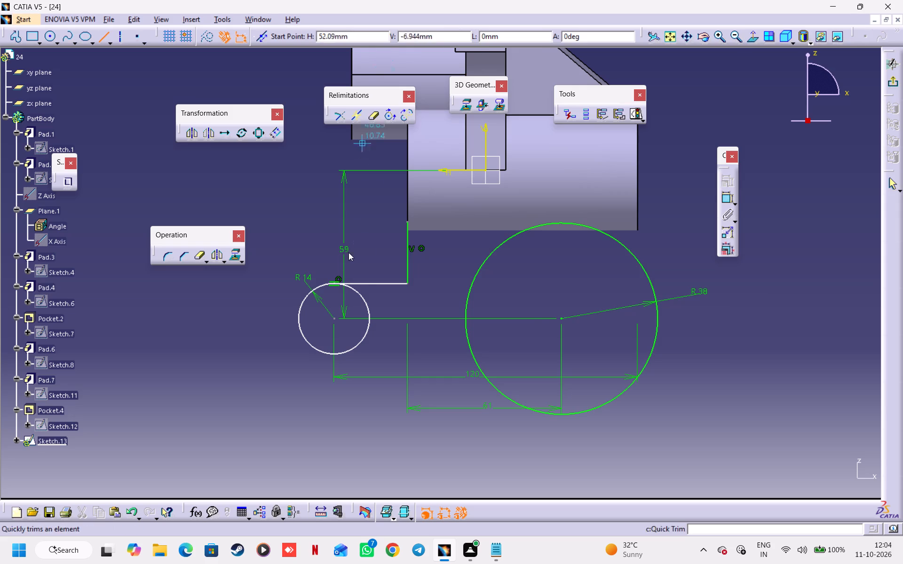
left_click(332, 354)
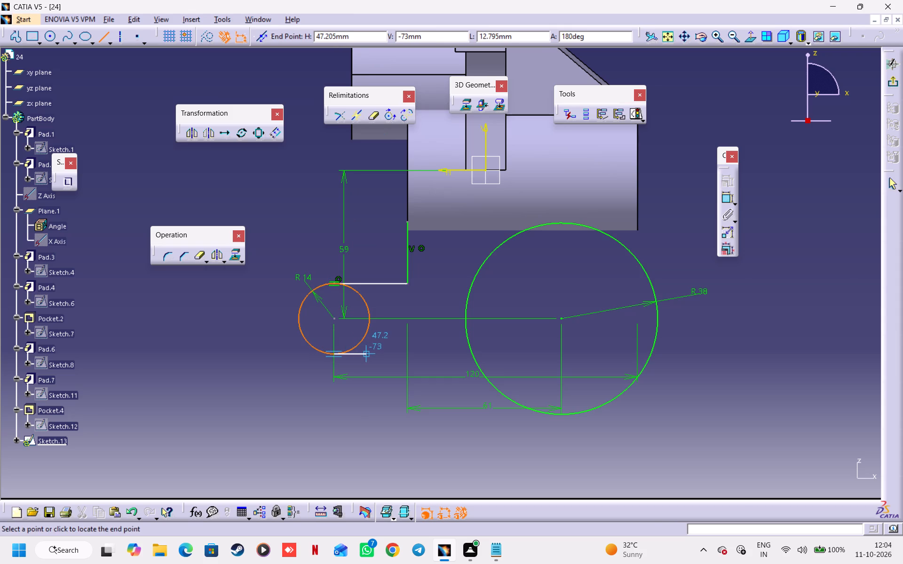
left_click(384, 355)
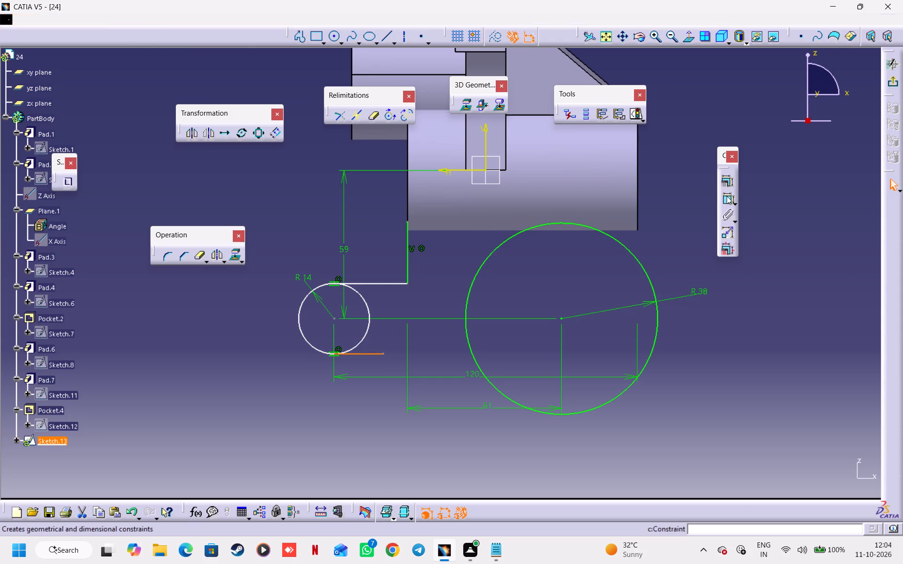
Dimension the lower tangent line's length to 21 mm.
left_click(727, 196)
left_click(361, 370)
double_click(360, 367)
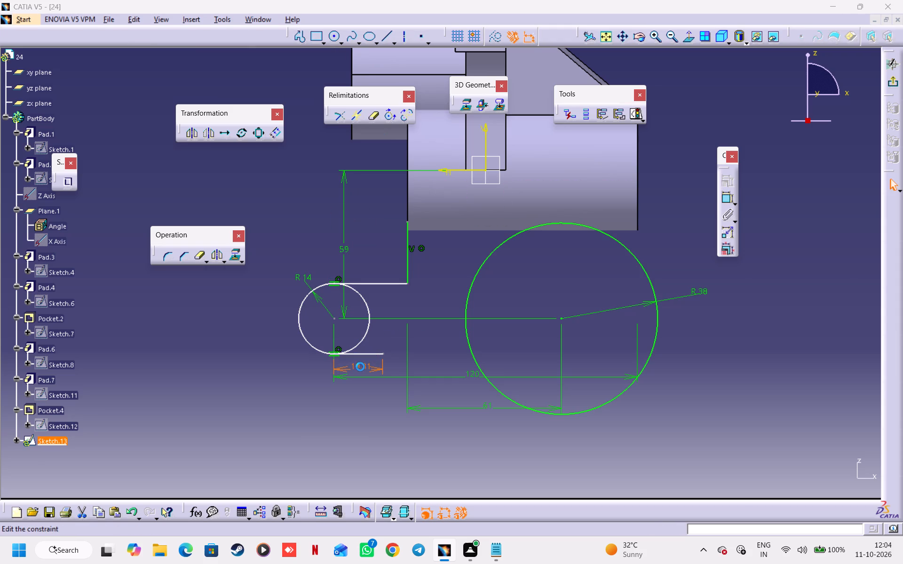
type("21")
key("Return")
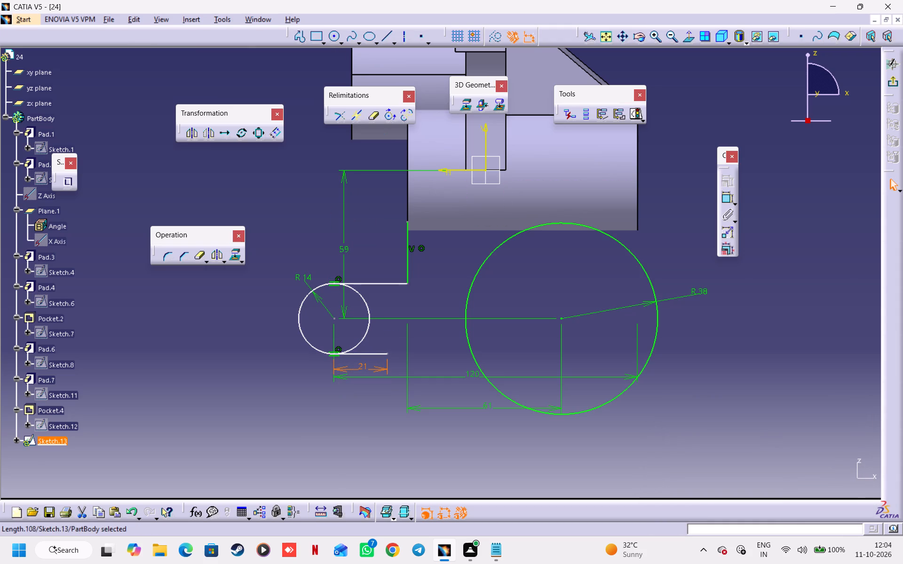
left_click(424, 346)
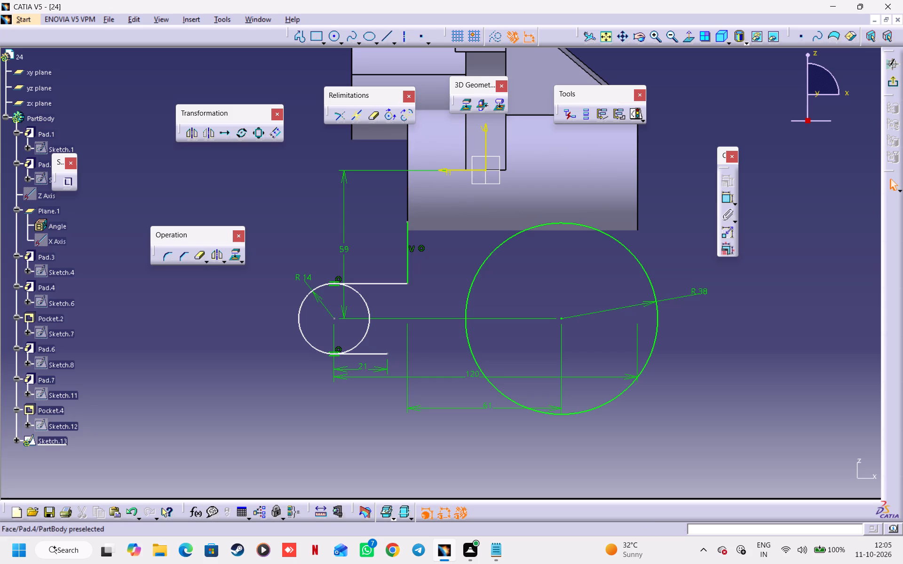
Sketch a circle of about 29 mm radius centred above the lower line's free end, about 29 mm below the horizontal axis.
left_click(335, 38)
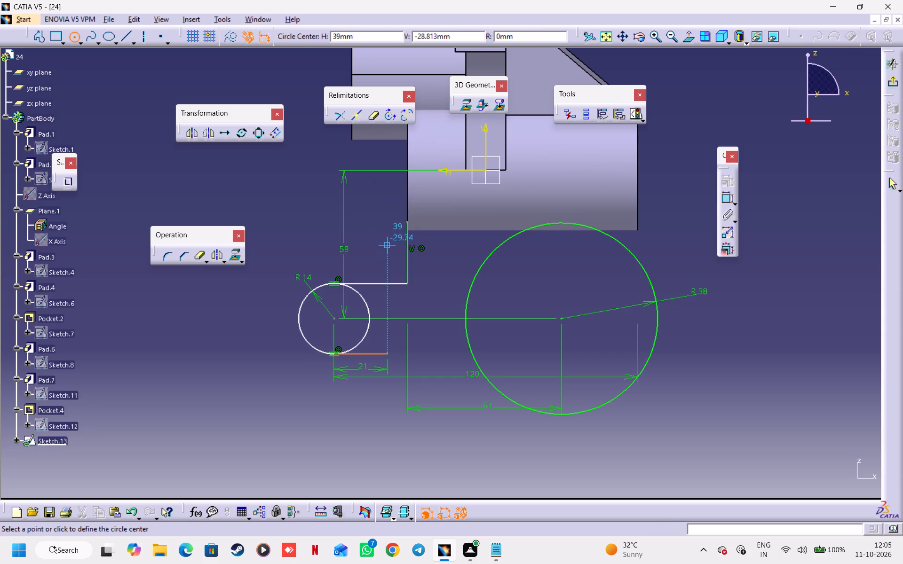
left_click(387, 243)
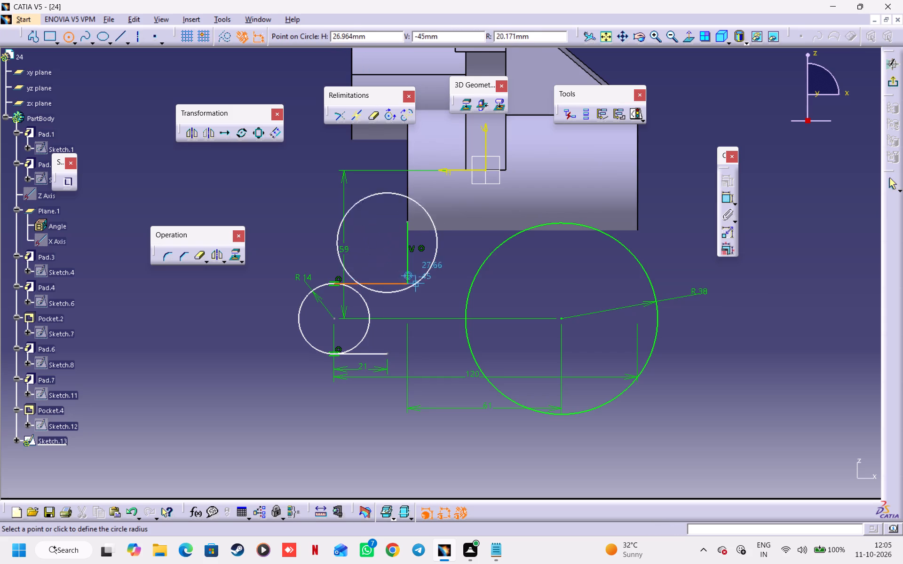
left_click(429, 305)
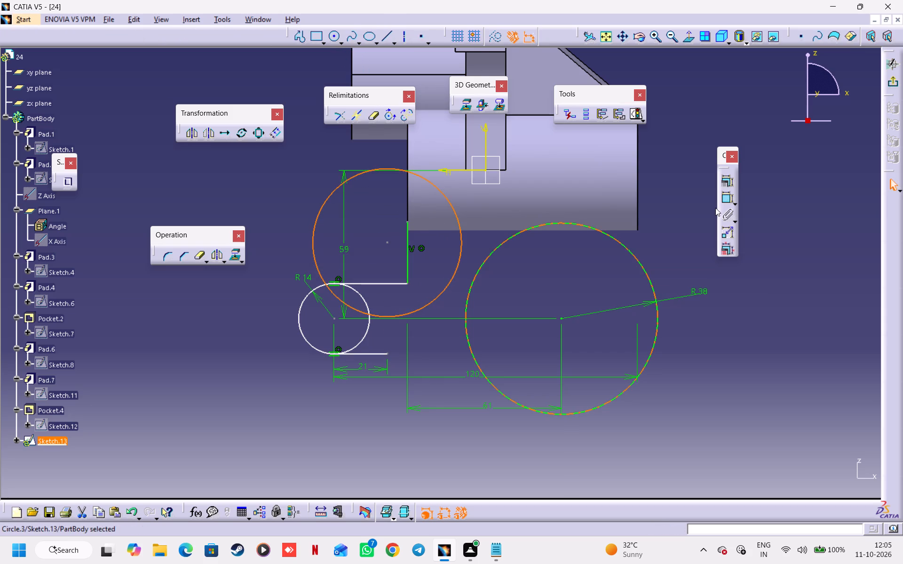
Dimension the new circle's radius to 44 mm.
double_click(725, 200)
left_click(297, 198)
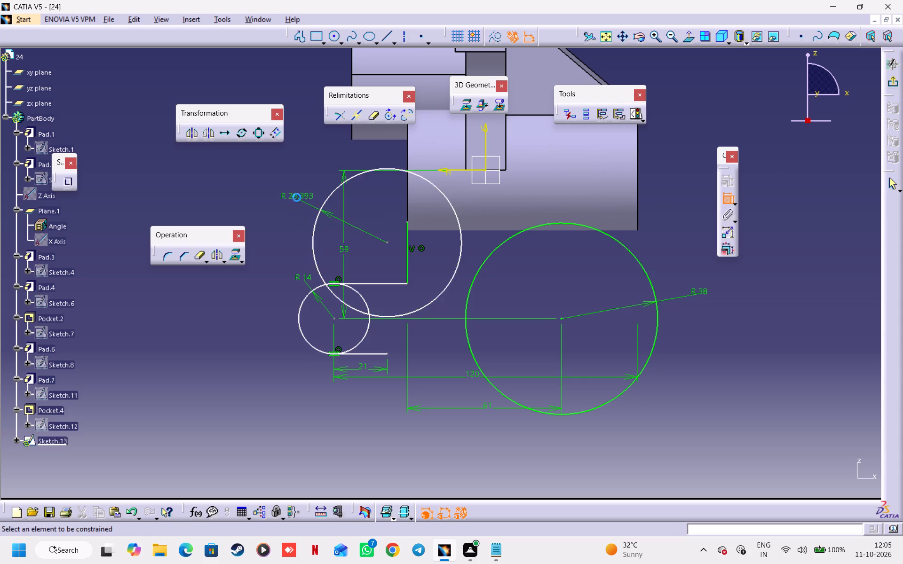
double_click(295, 194)
type("44")
key("Return")
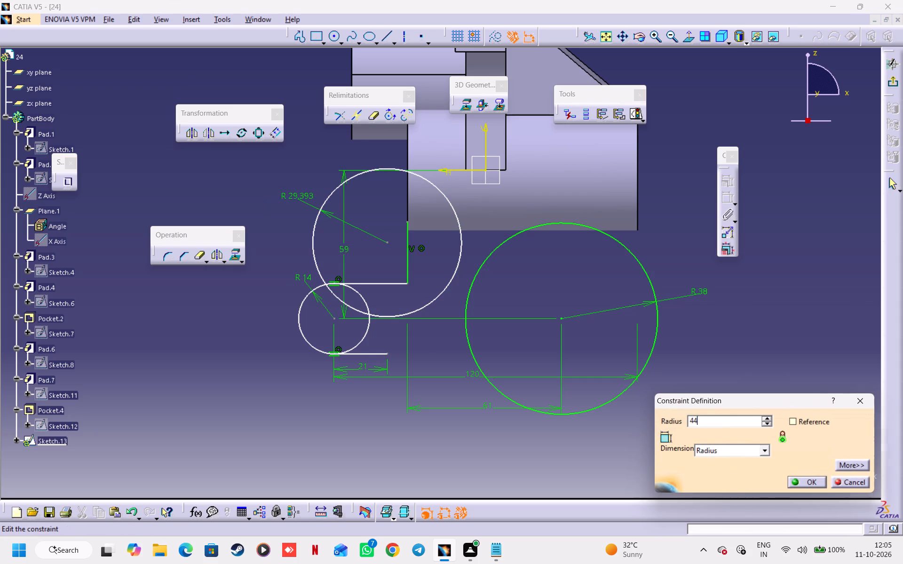
Dimension the 44 mm radius circle's centre 44 mm above the lower line's free endpoint.
left_click(388, 242)
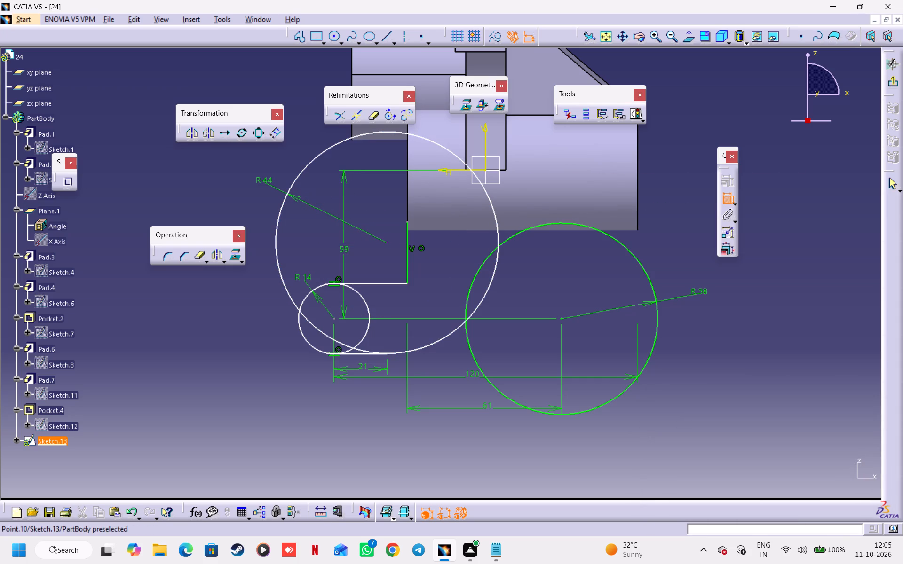
left_click(387, 355)
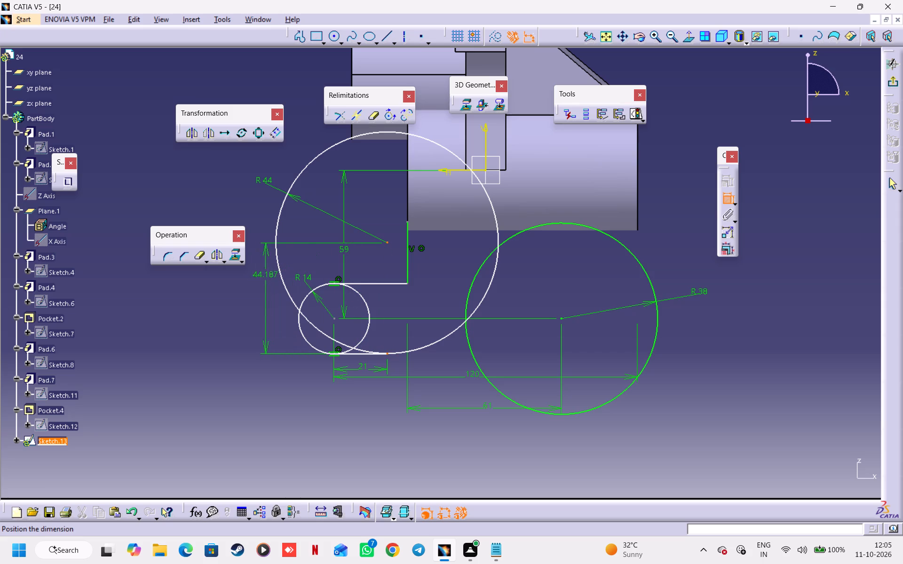
left_click(255, 297)
double_click(255, 290)
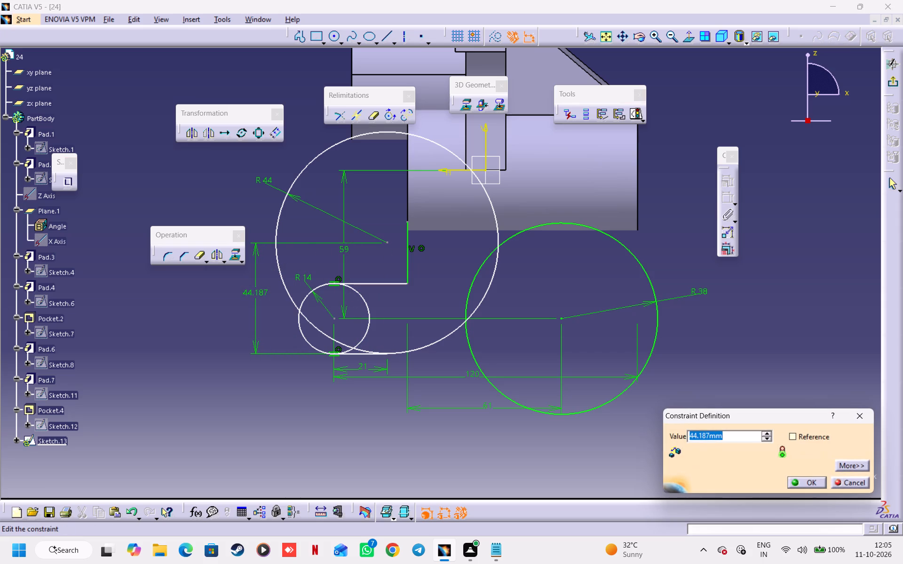
type("44")
key("Return")
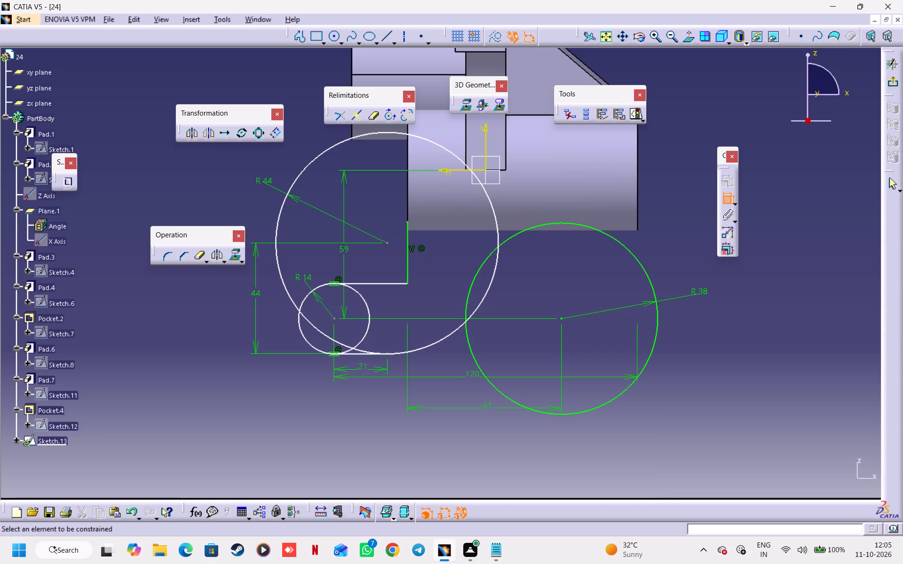
left_click(731, 199)
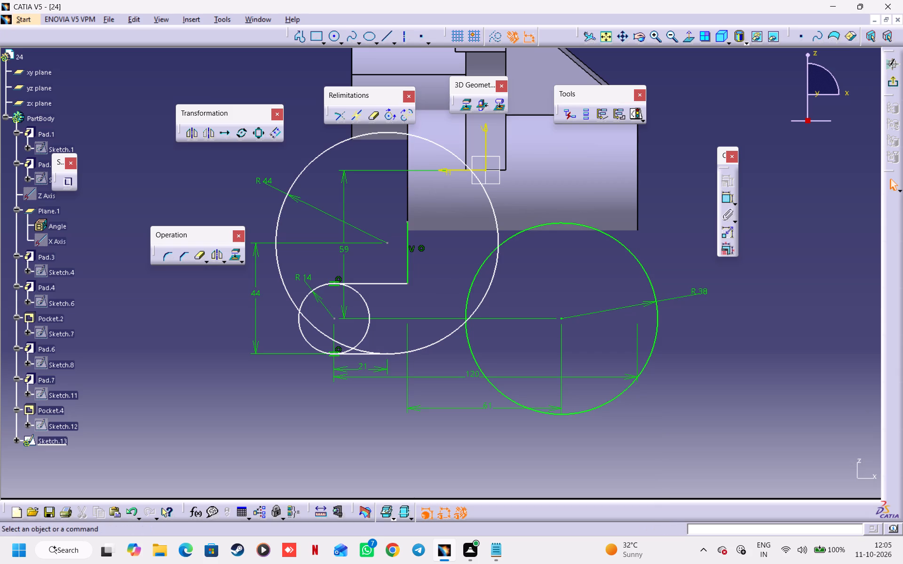
Constrain the 44 mm radius circle tangent to the lower horizontal line.
left_click(356, 356)
left_click(426, 351, "ctrl")
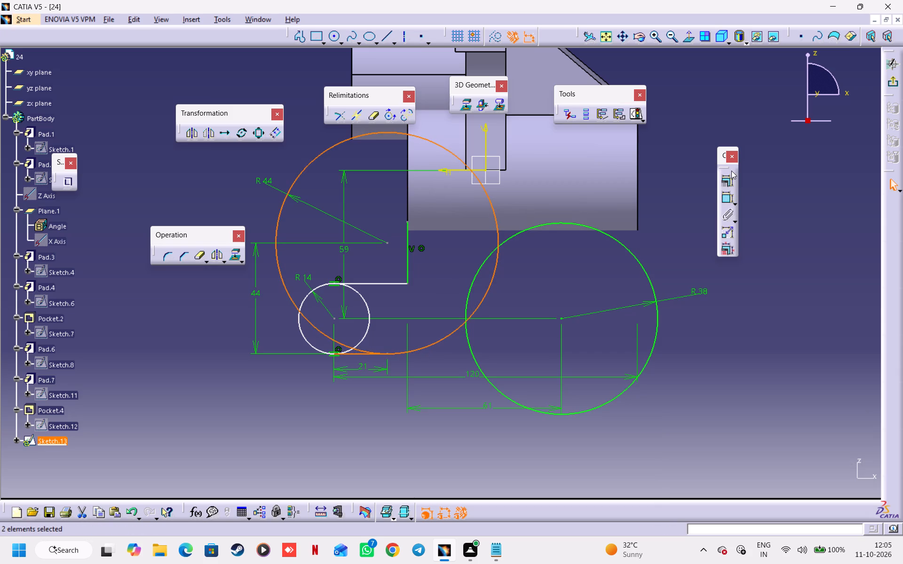
left_click(727, 187)
left_click(246, 245)
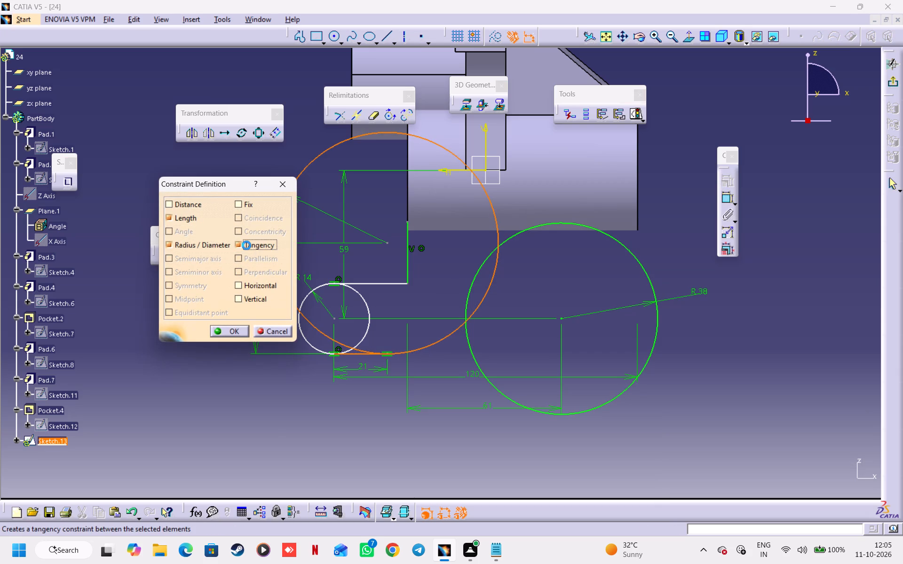
left_click(240, 330)
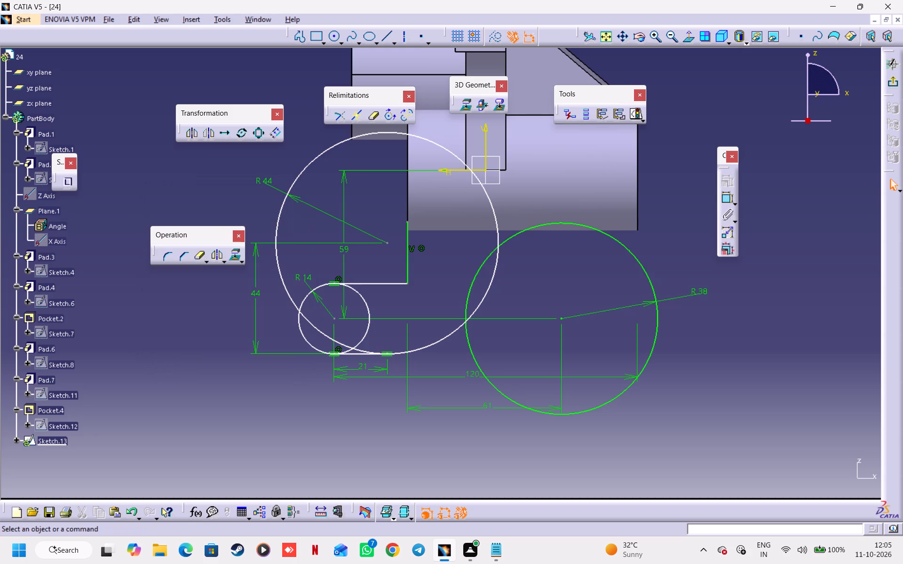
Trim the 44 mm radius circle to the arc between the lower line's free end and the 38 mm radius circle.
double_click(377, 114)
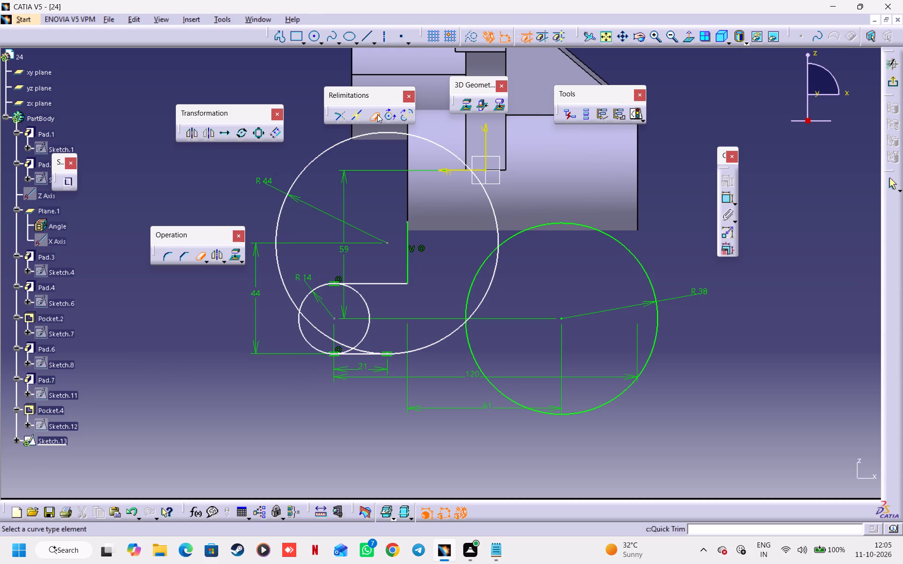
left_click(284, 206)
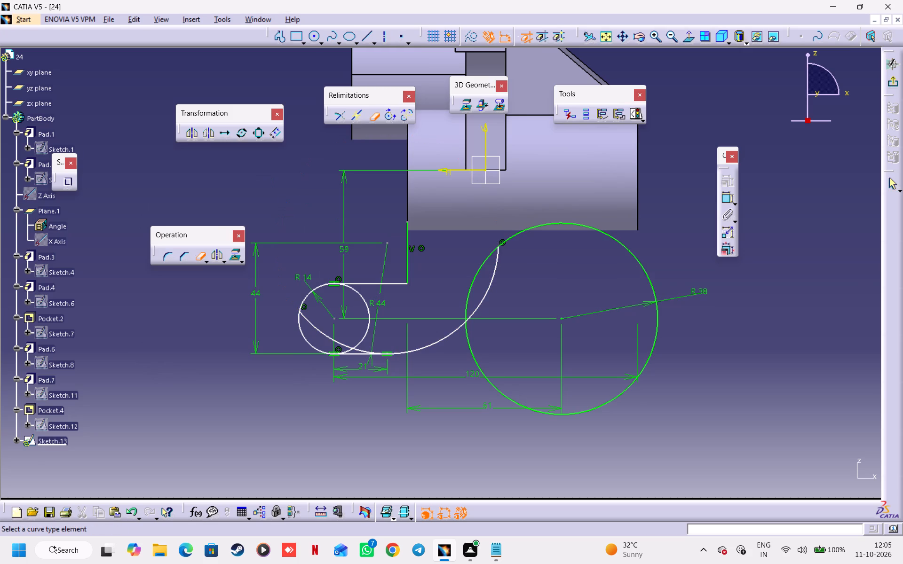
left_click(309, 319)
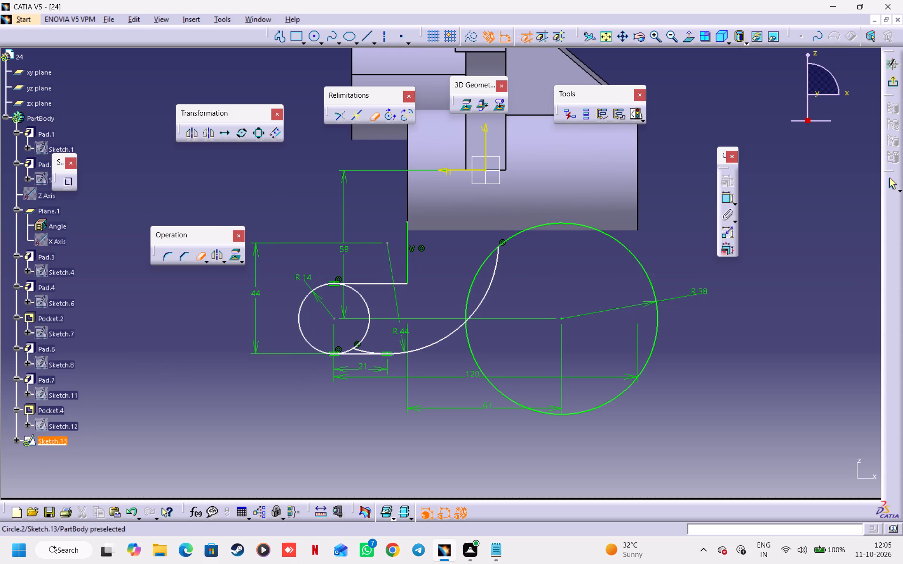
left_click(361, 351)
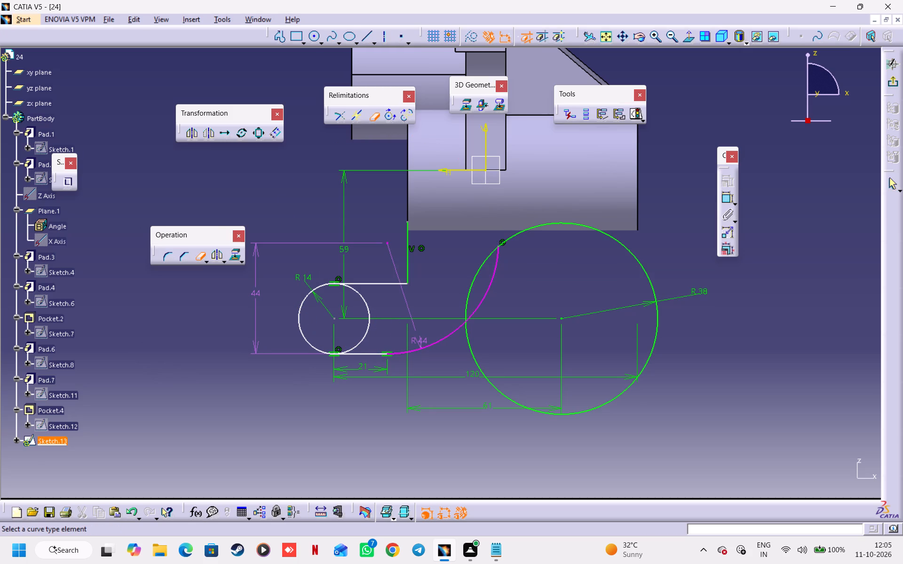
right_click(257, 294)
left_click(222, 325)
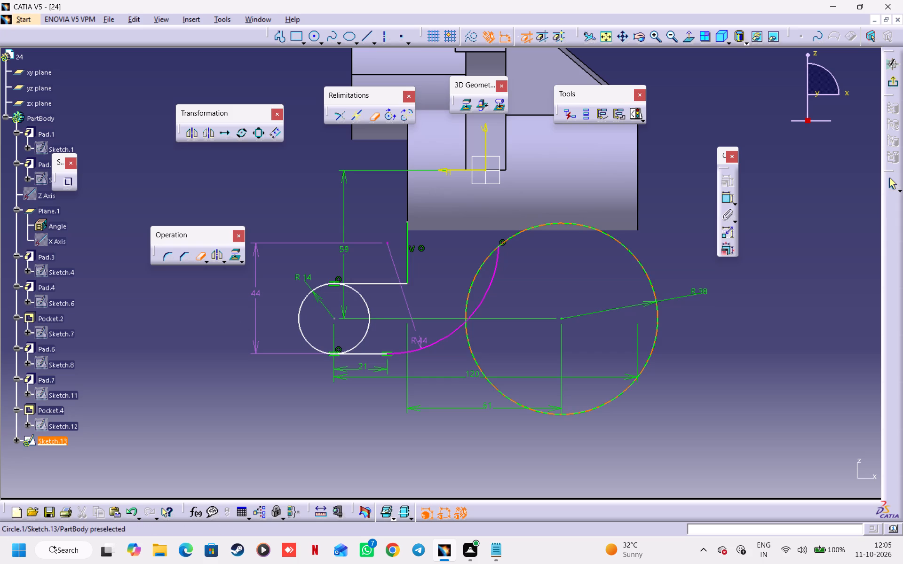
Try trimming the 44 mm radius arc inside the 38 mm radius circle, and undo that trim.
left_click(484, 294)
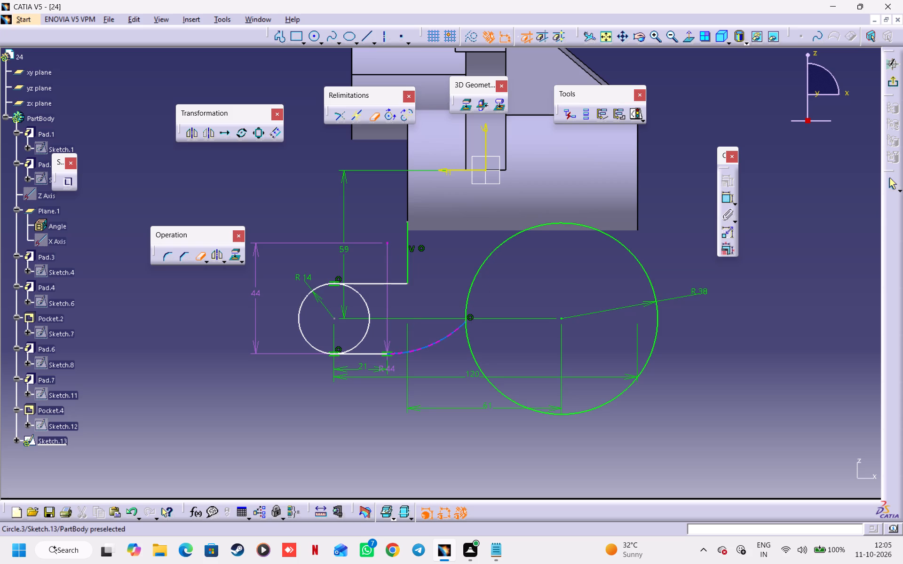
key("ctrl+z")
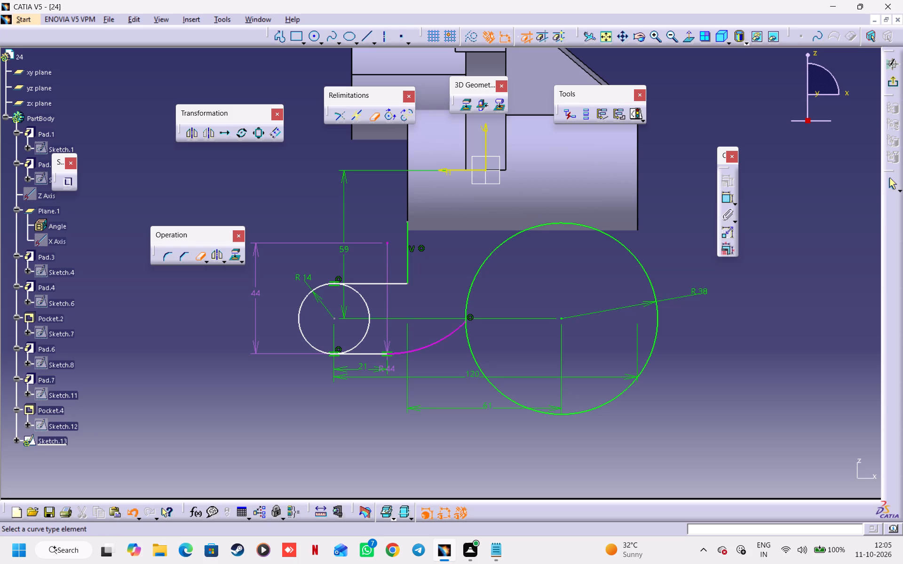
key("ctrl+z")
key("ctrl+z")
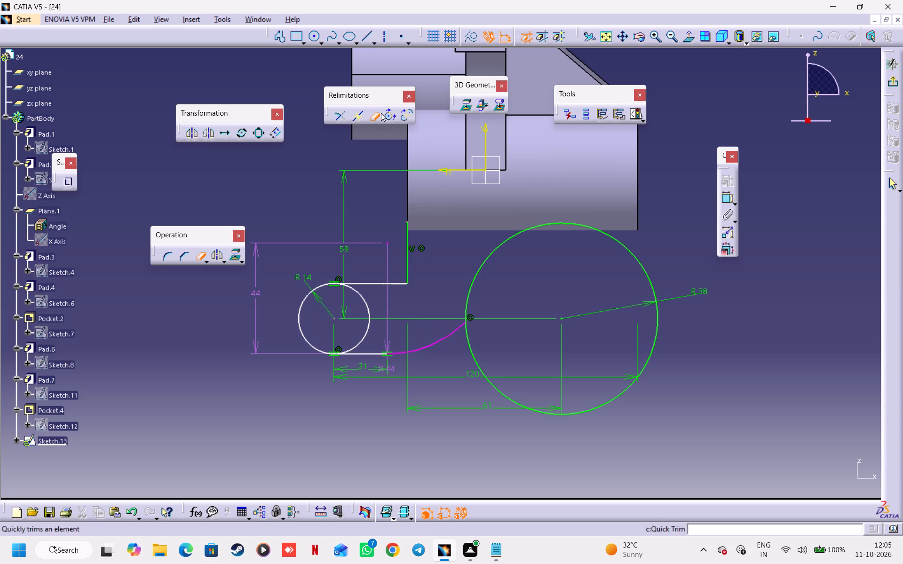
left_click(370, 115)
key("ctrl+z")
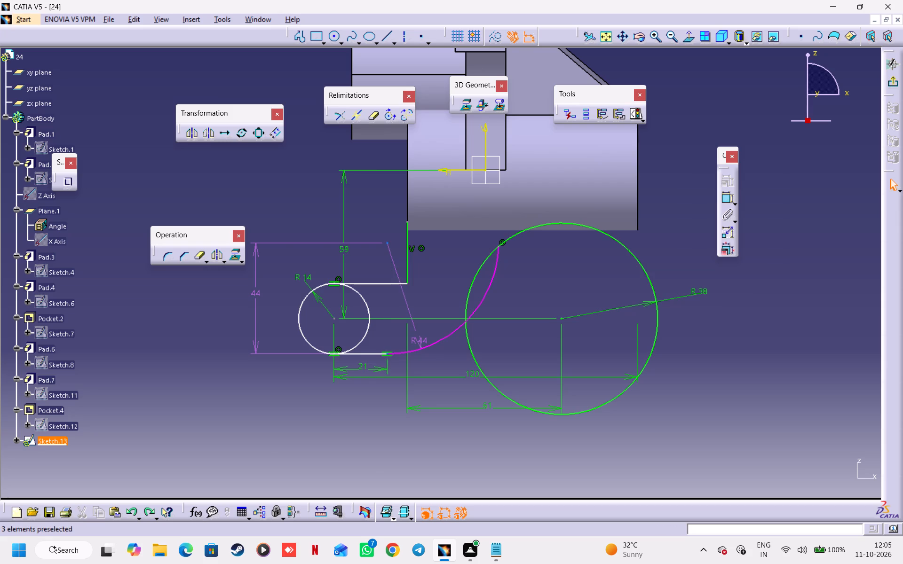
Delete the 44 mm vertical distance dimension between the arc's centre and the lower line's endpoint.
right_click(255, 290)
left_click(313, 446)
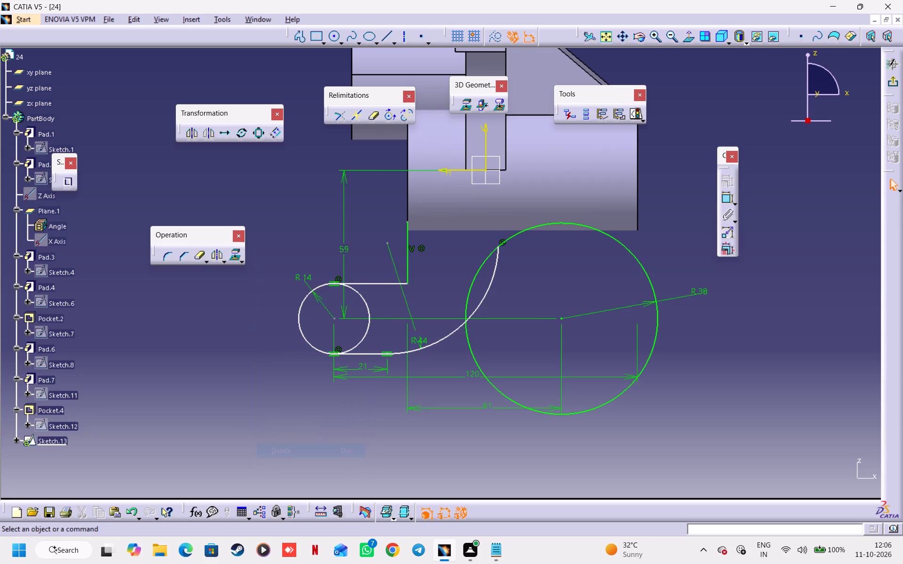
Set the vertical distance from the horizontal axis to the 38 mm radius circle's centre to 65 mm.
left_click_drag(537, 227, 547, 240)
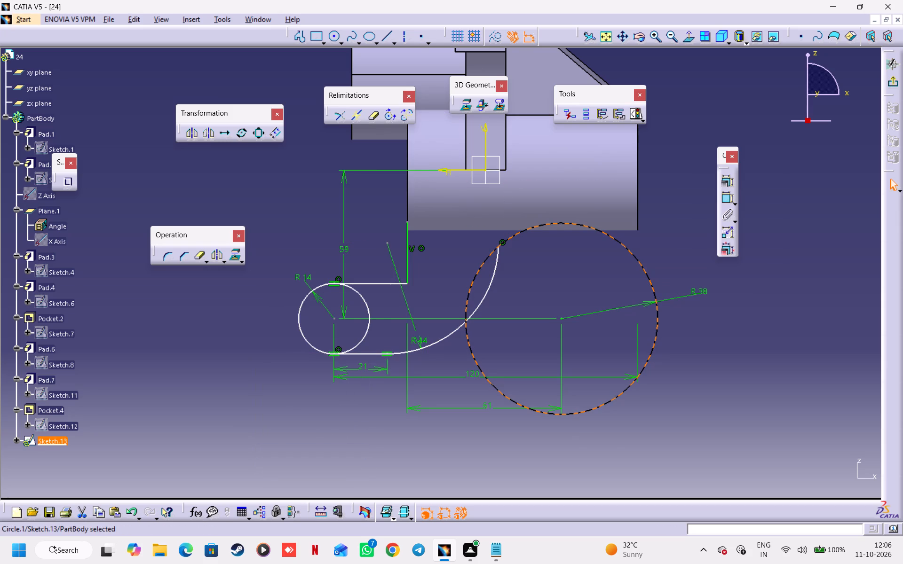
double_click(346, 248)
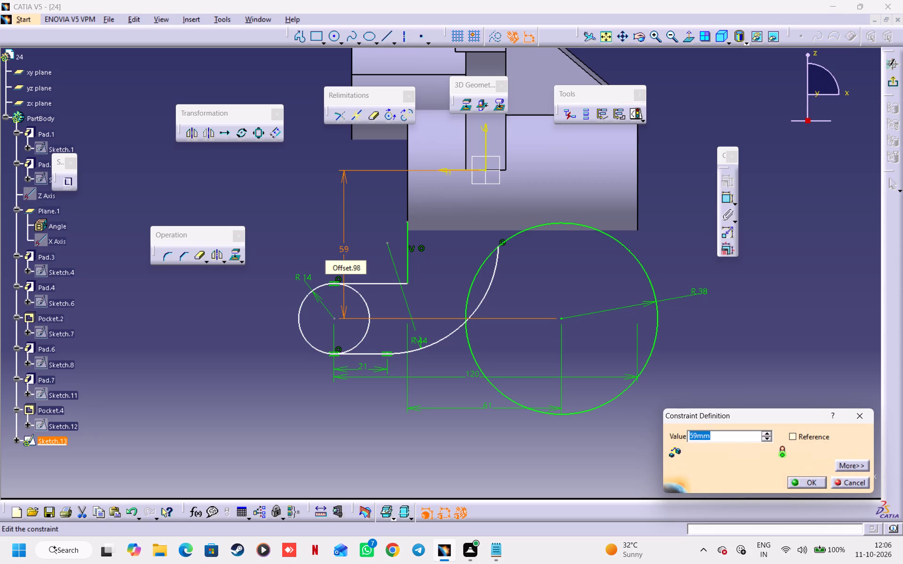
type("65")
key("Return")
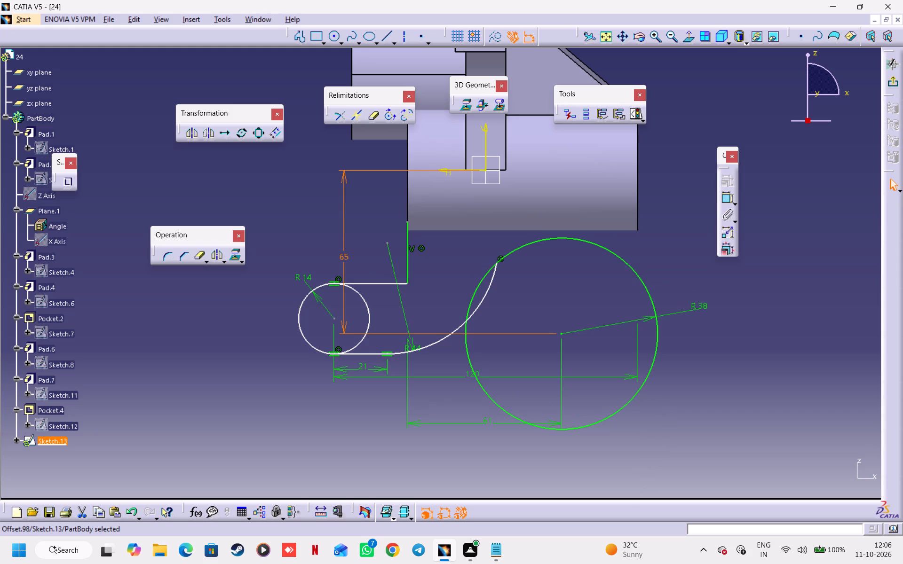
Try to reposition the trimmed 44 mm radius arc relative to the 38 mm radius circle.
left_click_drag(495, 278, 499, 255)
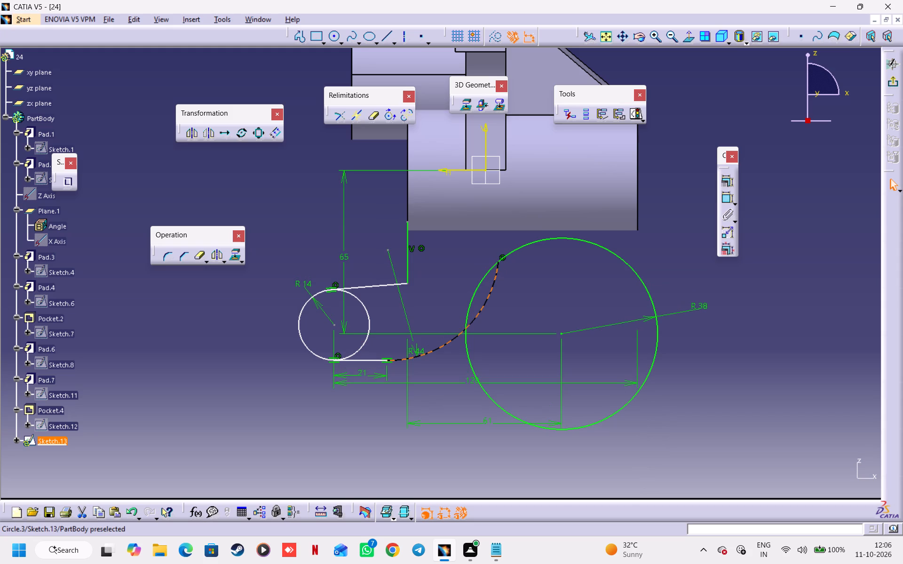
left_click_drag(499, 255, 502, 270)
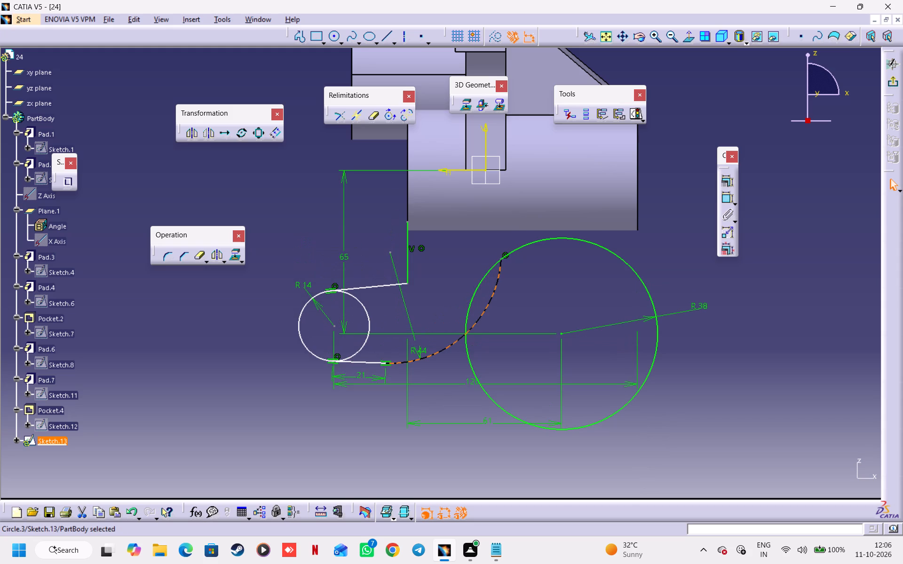
Undo the recent edits back to the full circle above the lower line, without its radius, height and tangency constraints.
key("ctrl+z")
key("ctrl+z")
key("ctrl+z")
key("ctrl+z")
key("ctrl+z")
key("ctrl+z")
key("ctrl+z")
key("ctrl+z")
key("ctrl+z")
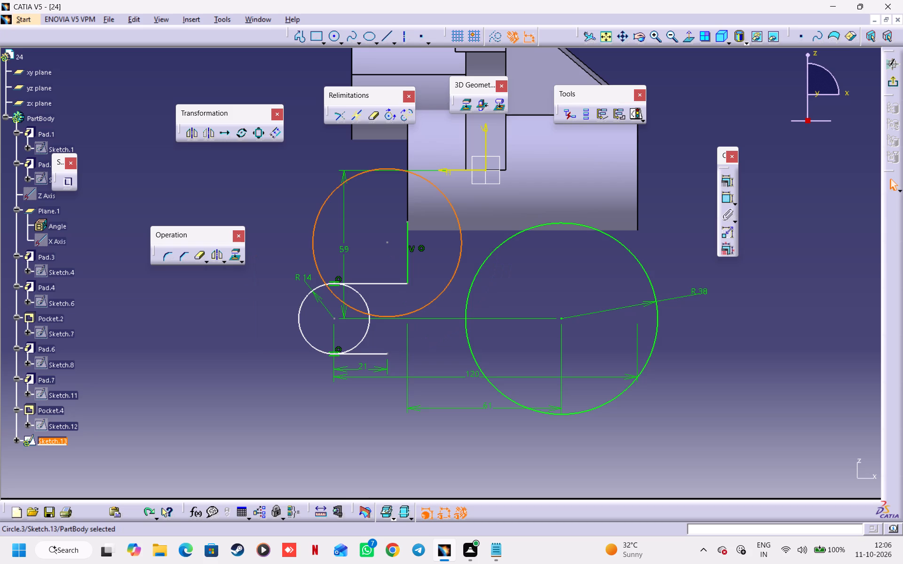
left_click(504, 278)
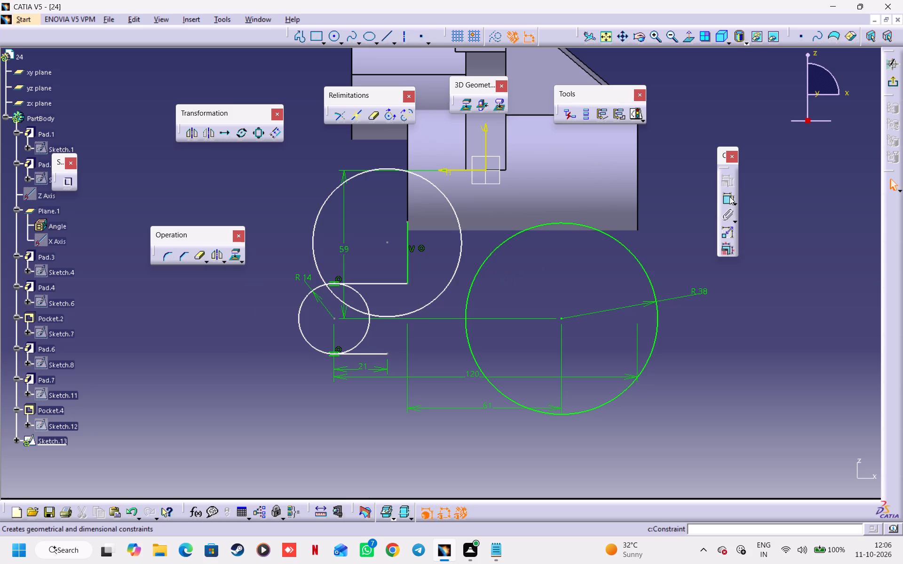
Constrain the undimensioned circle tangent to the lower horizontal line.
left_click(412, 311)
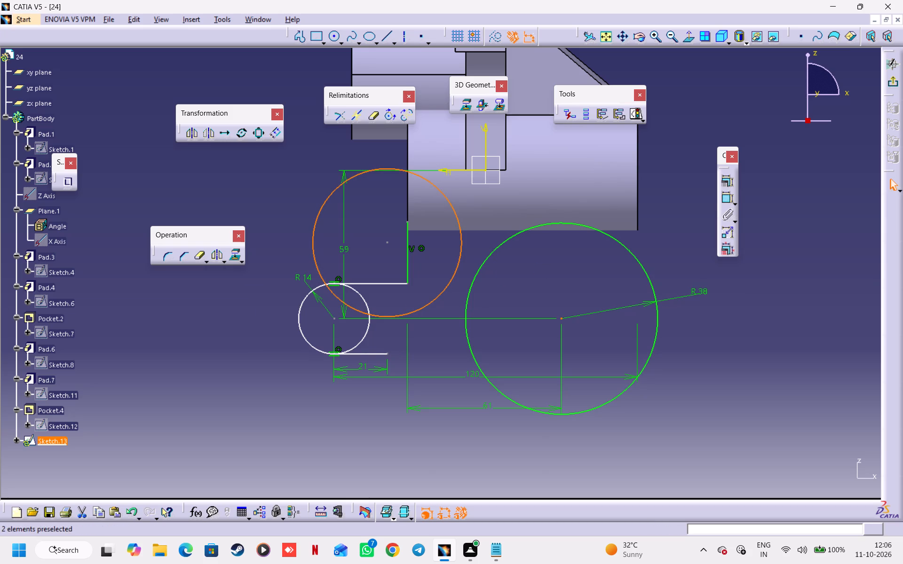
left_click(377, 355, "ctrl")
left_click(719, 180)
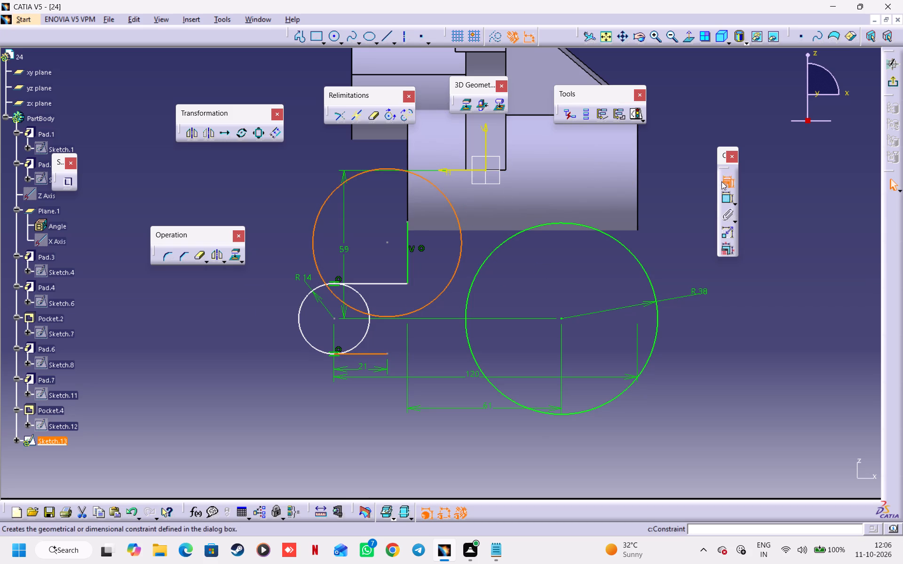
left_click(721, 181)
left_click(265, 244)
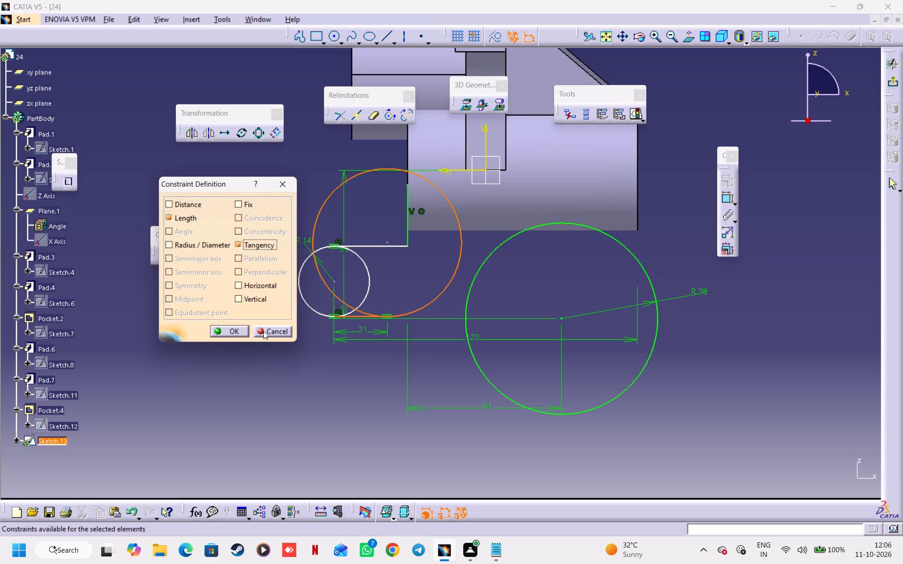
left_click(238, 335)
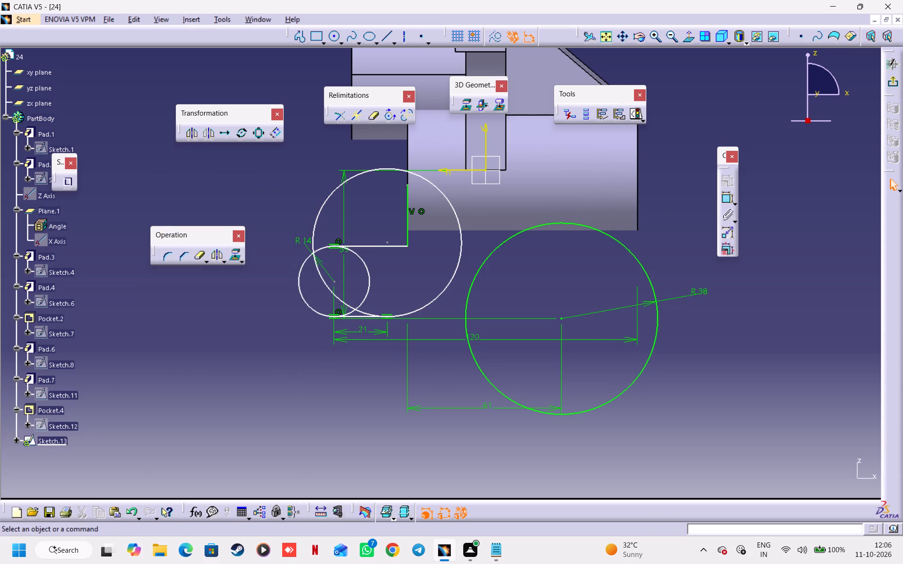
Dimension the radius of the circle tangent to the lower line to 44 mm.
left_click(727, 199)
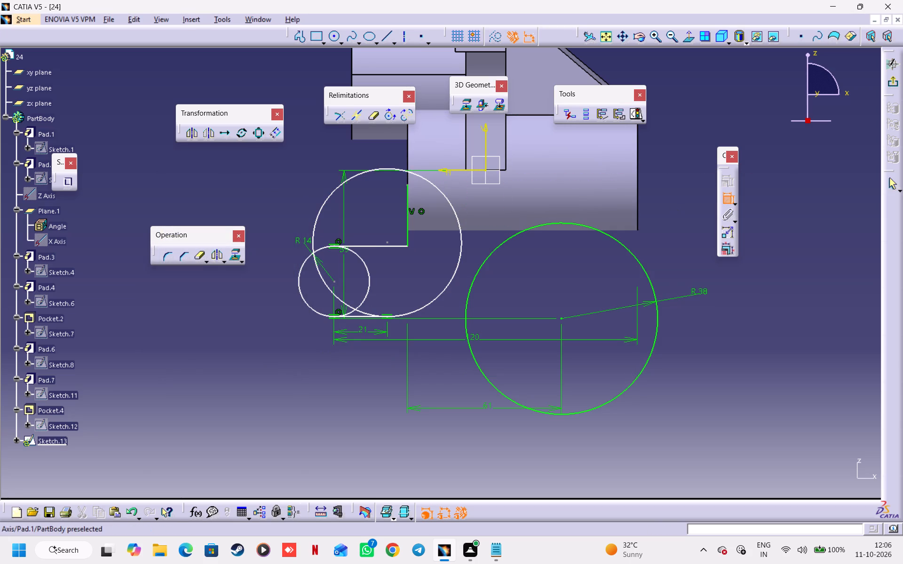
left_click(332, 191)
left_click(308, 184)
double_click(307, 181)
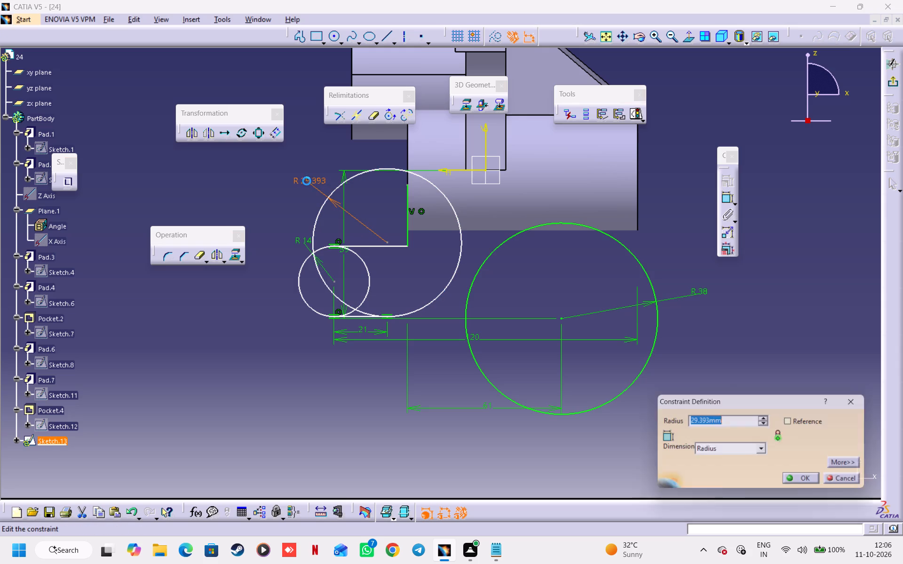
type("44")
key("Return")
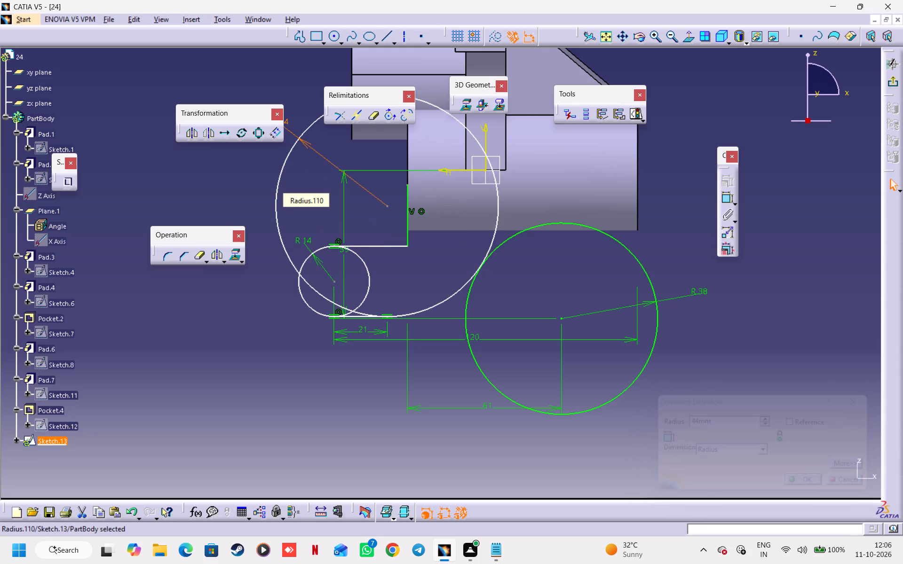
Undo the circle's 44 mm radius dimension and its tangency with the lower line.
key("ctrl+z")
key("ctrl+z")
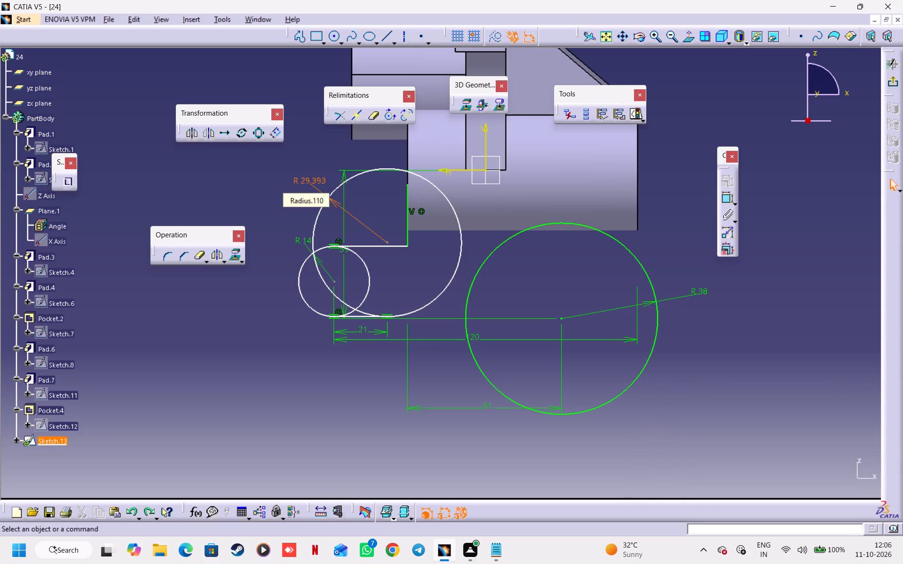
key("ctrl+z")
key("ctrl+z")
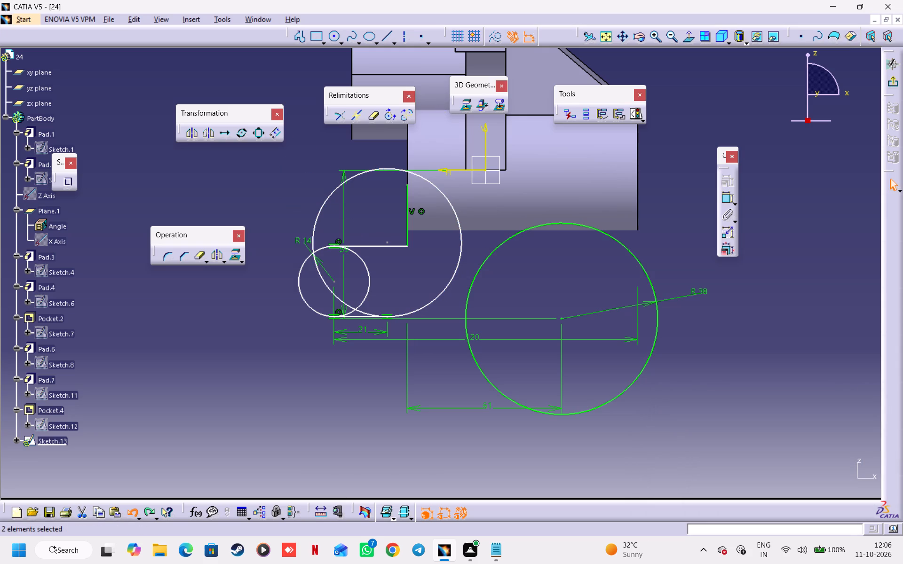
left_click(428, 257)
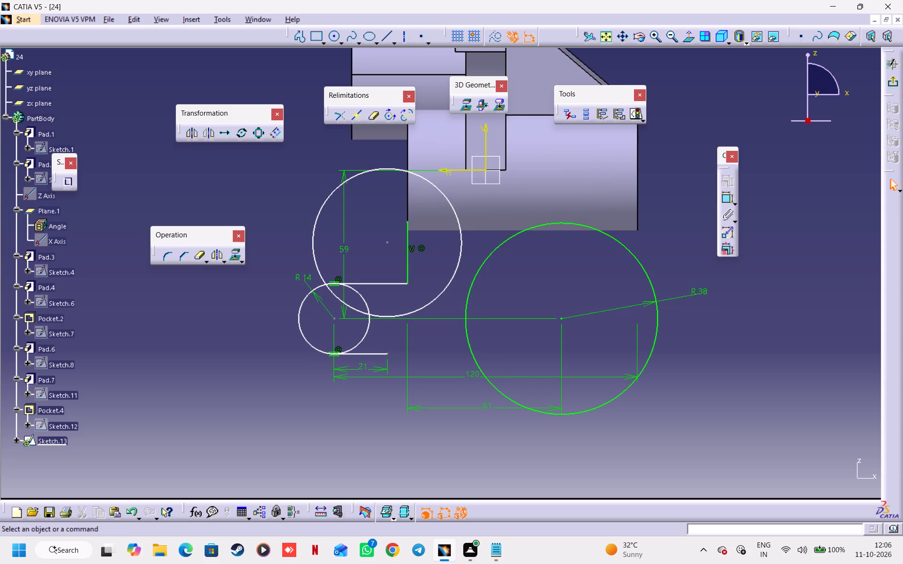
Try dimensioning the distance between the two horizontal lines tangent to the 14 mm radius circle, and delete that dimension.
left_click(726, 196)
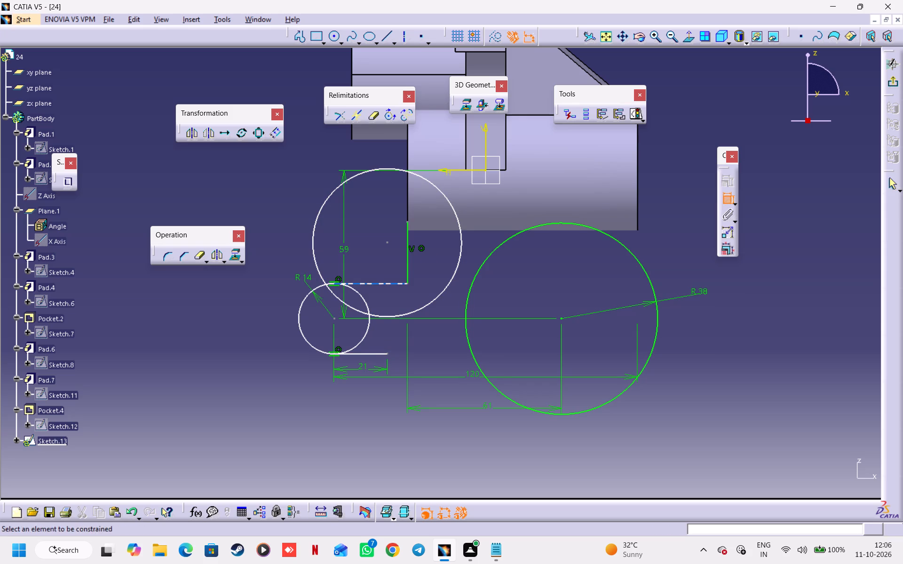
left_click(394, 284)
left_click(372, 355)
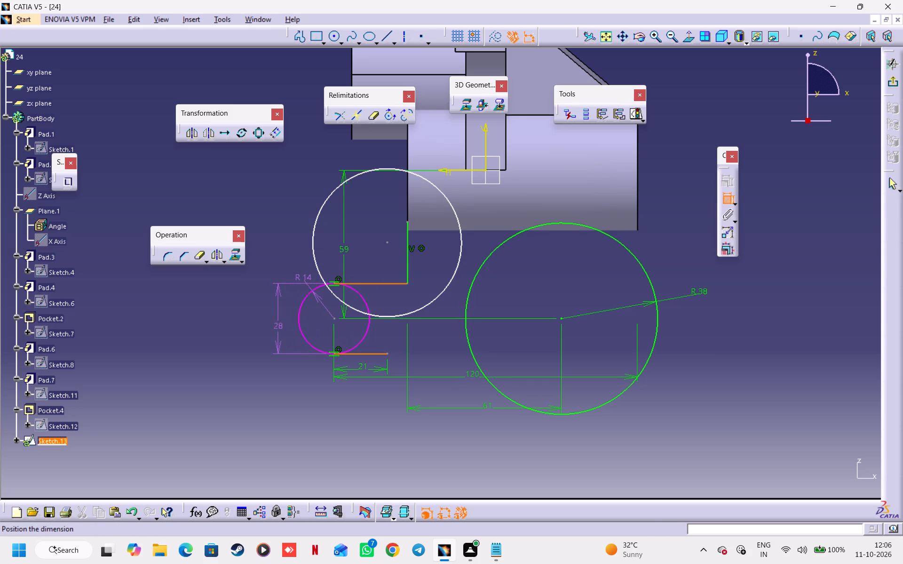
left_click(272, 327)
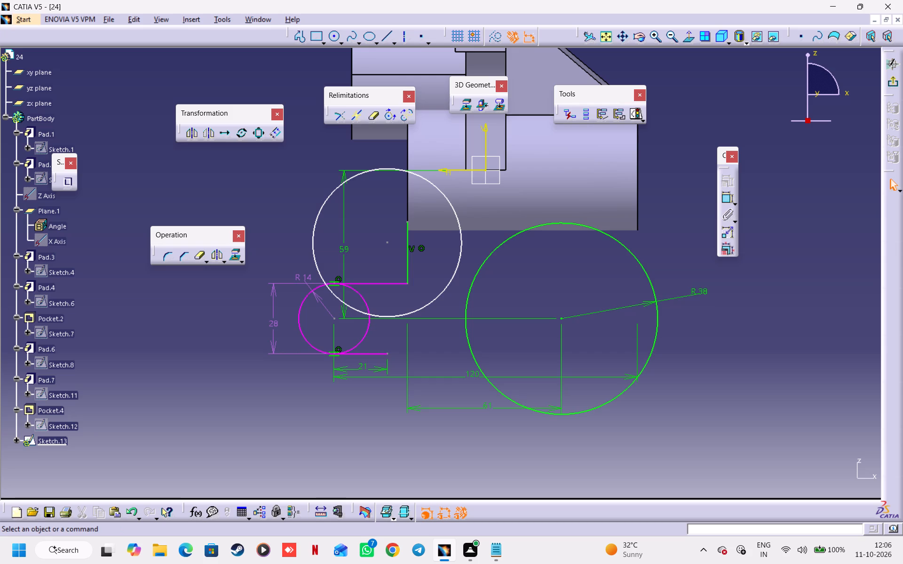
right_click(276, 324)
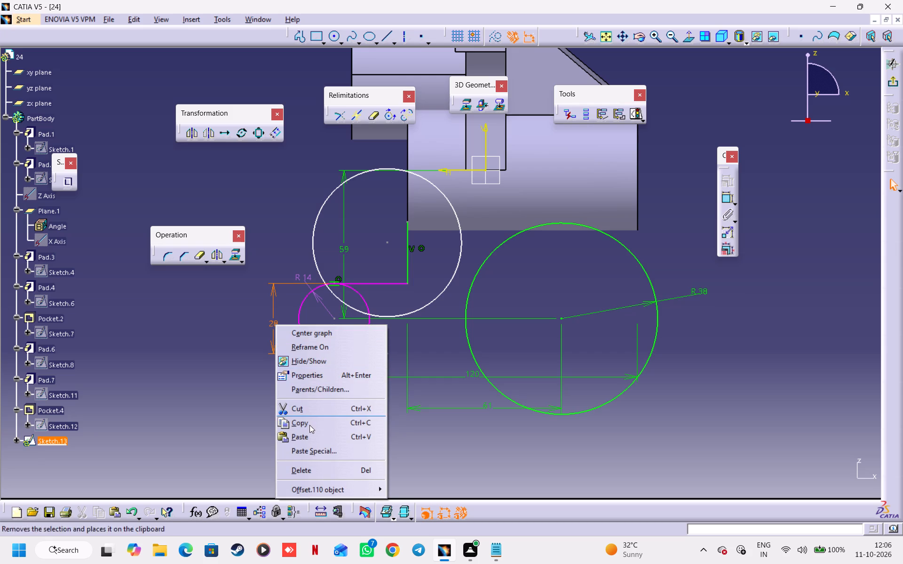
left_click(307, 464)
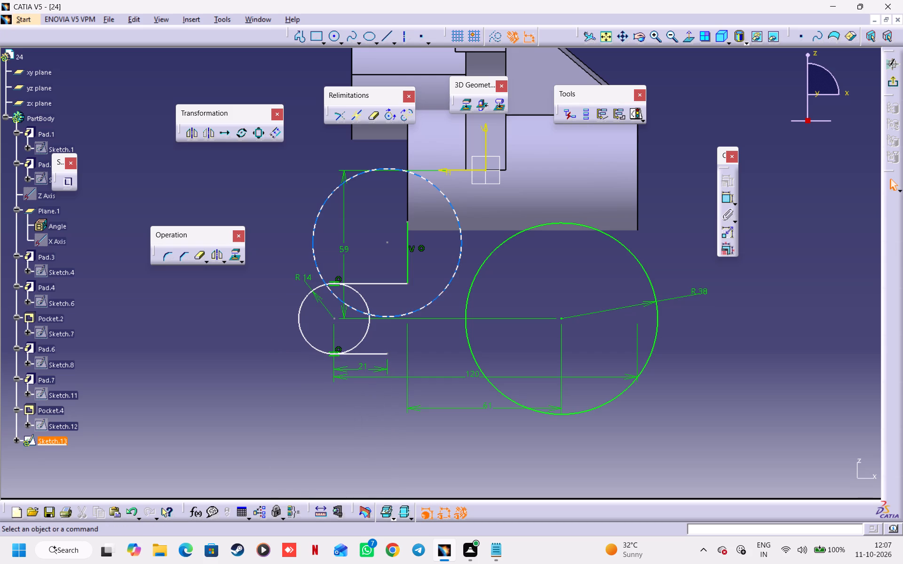
Enlarge the undimensioned circle freehand so its lower edge nearly reaches the lower horizontal line.
left_click_drag(407, 313, 404, 333)
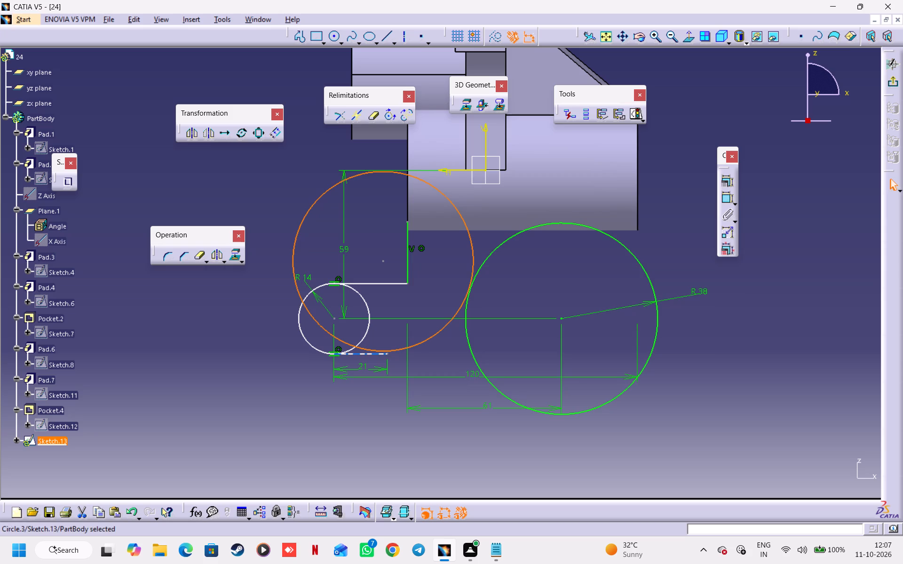
Apply a Fix constraint to the lower horizontal line tangent to the 14 mm radius circle.
left_click(364, 356)
left_click(725, 179)
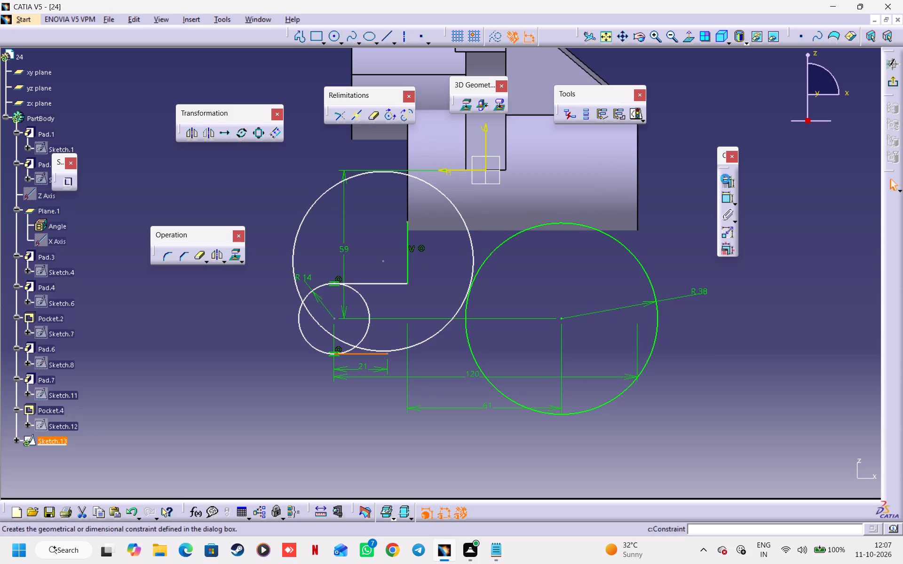
left_click(261, 207)
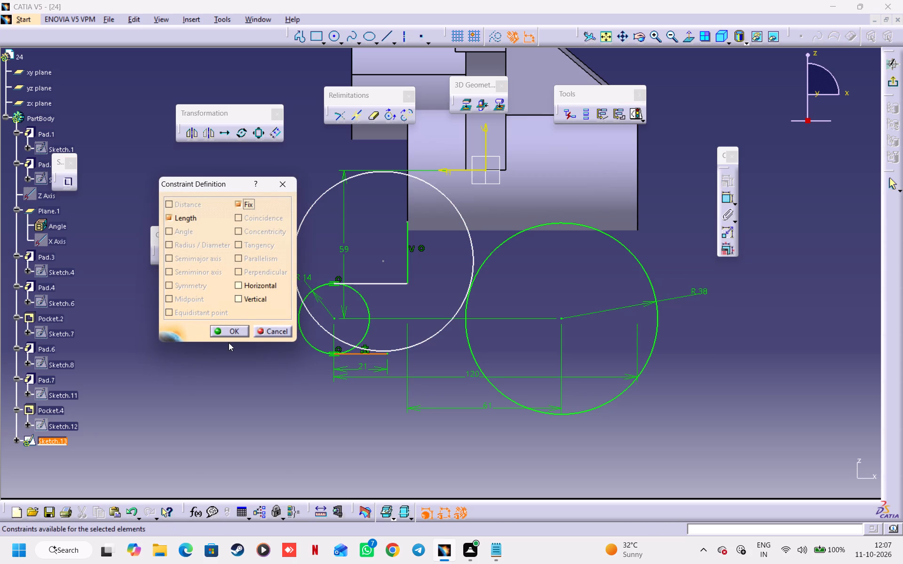
left_click(230, 333)
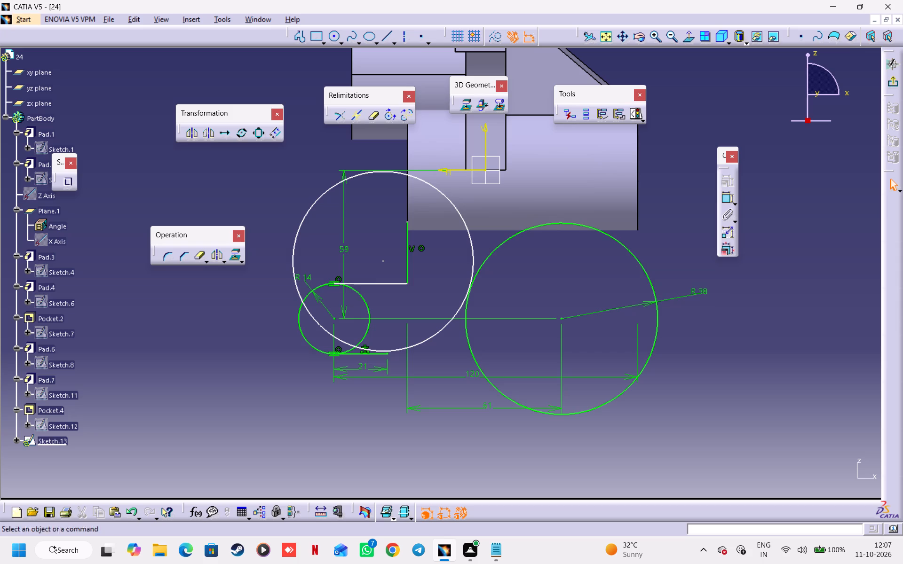
Constrain the upper line tangent to the 14 mm radius circle as horizontal.
left_click(382, 285)
left_click(727, 178)
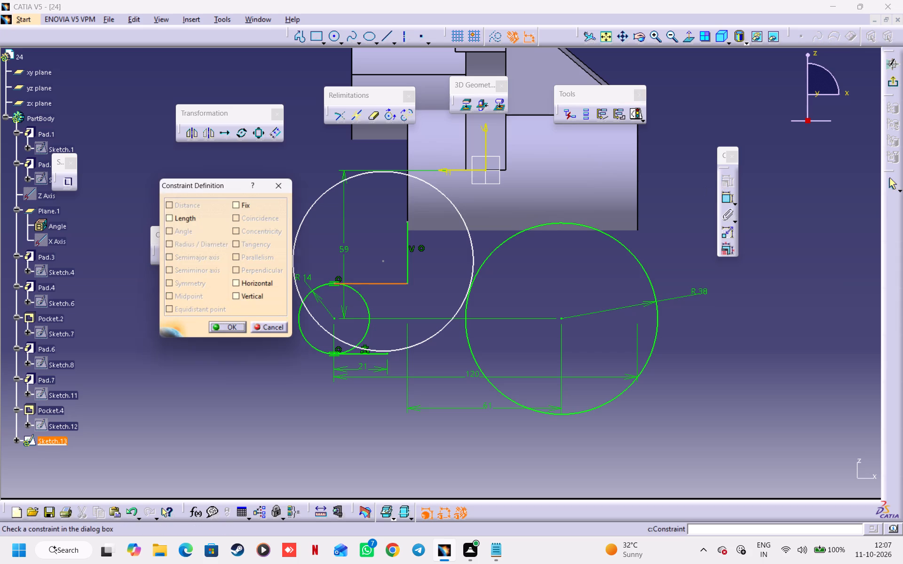
left_click(255, 283)
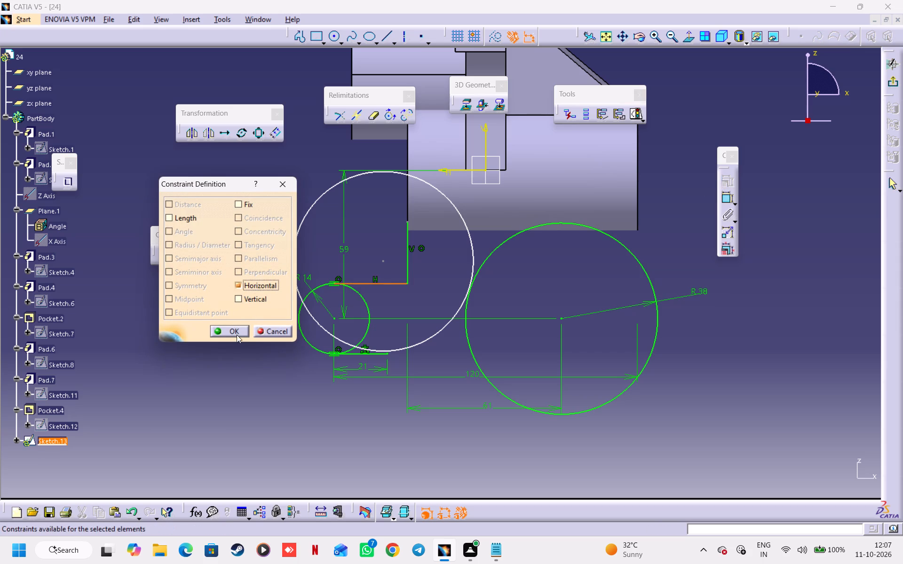
left_click(237, 335)
Make the large undimensioned circle tangent to the fixed lower horizontal line.
left_click(400, 351)
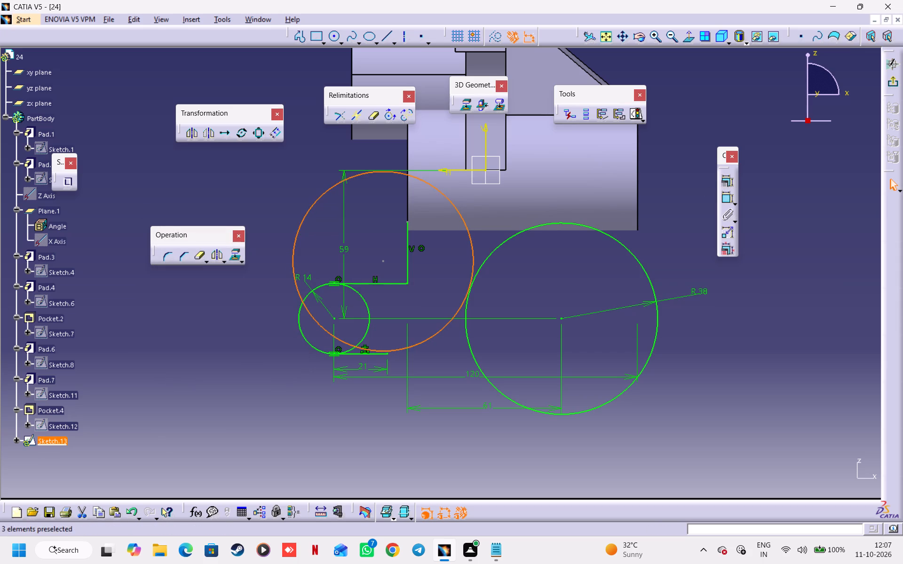
left_click(366, 355, "ctrl")
left_click(722, 181)
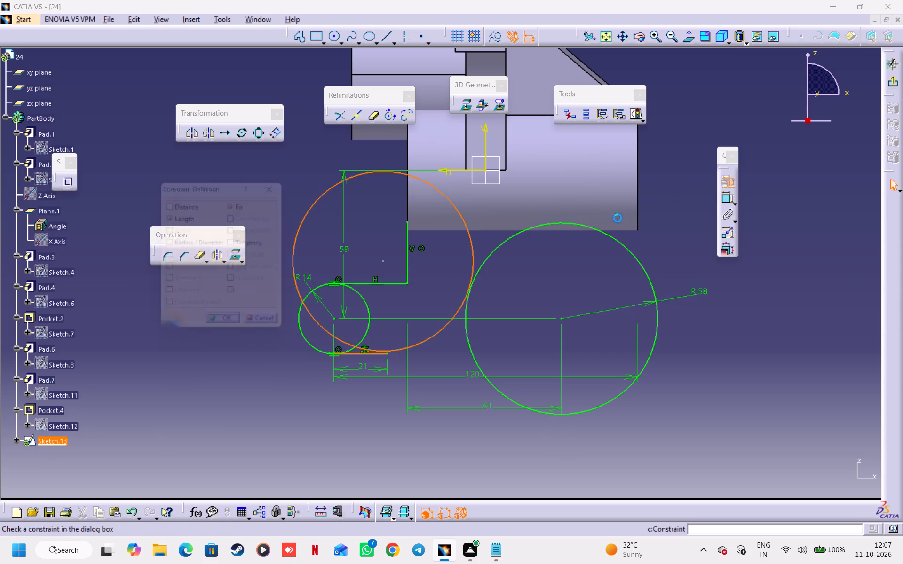
left_click(264, 245)
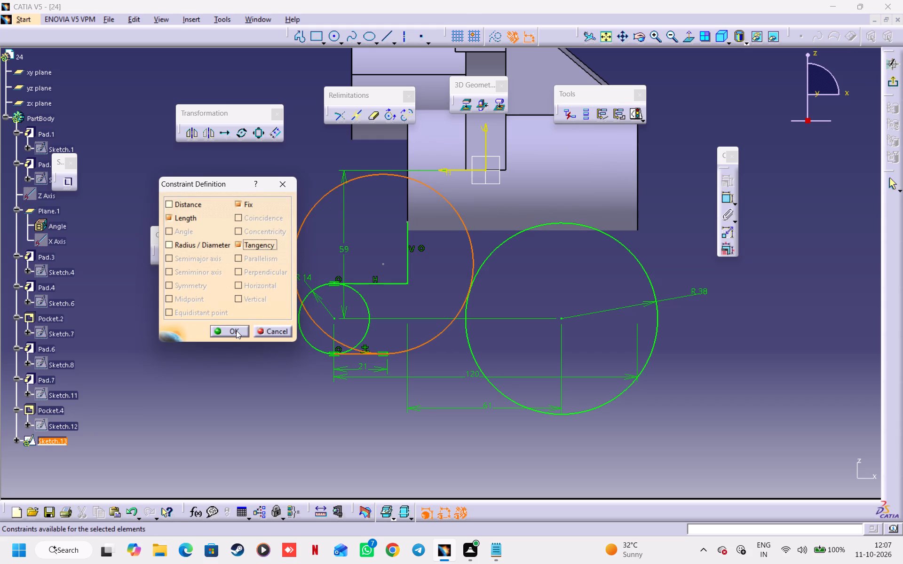
left_click(235, 333)
Dimension the radius of the large circle tangent to the lower line to 44 mm.
left_click(724, 195)
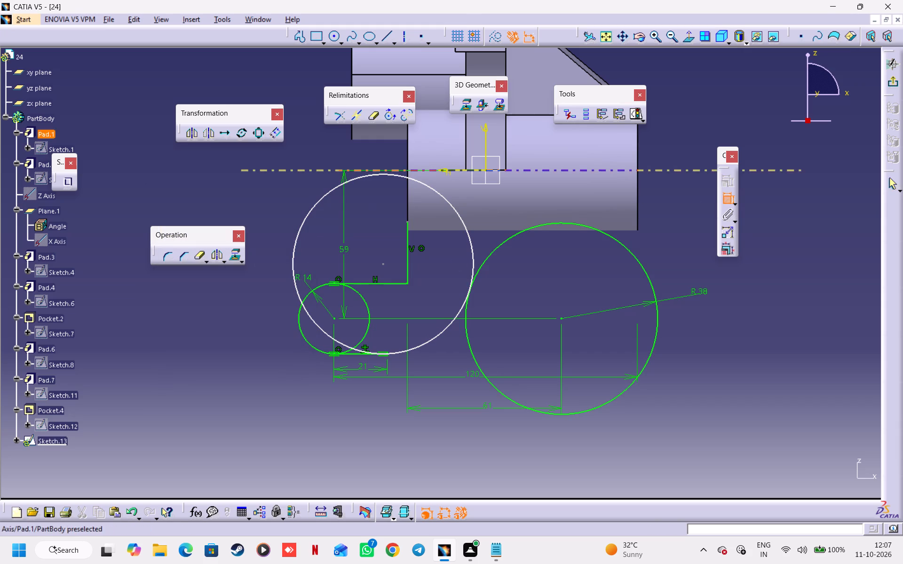
left_click(311, 209)
left_click(297, 201)
double_click(295, 199)
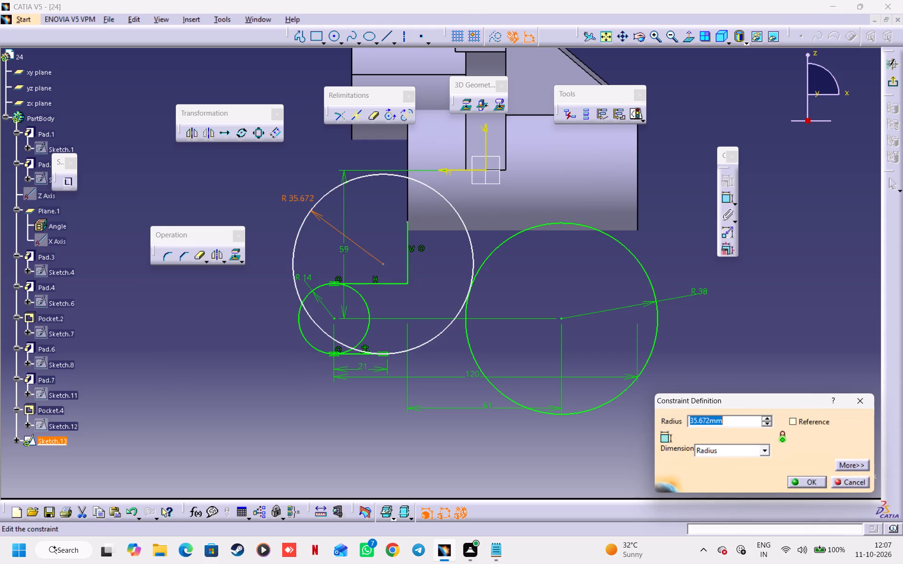
type("44")
key("Return")
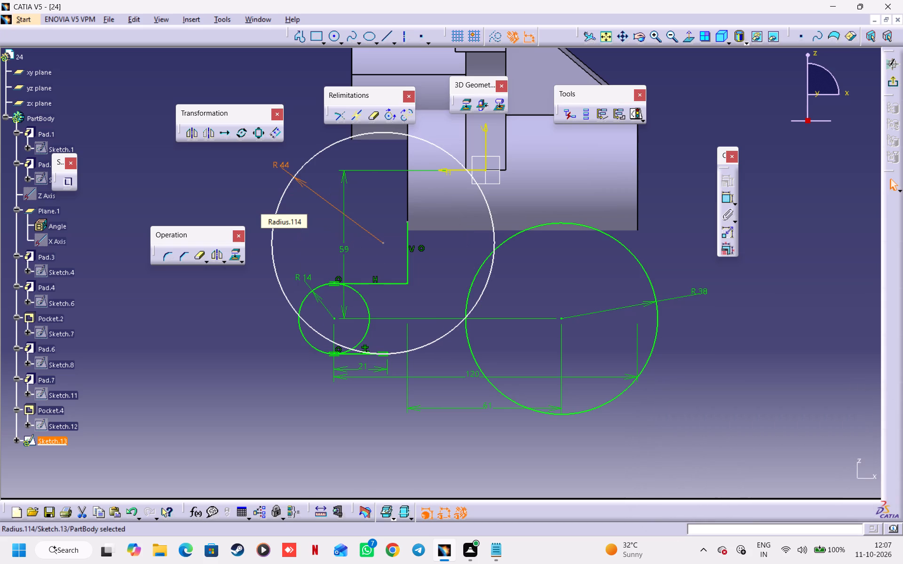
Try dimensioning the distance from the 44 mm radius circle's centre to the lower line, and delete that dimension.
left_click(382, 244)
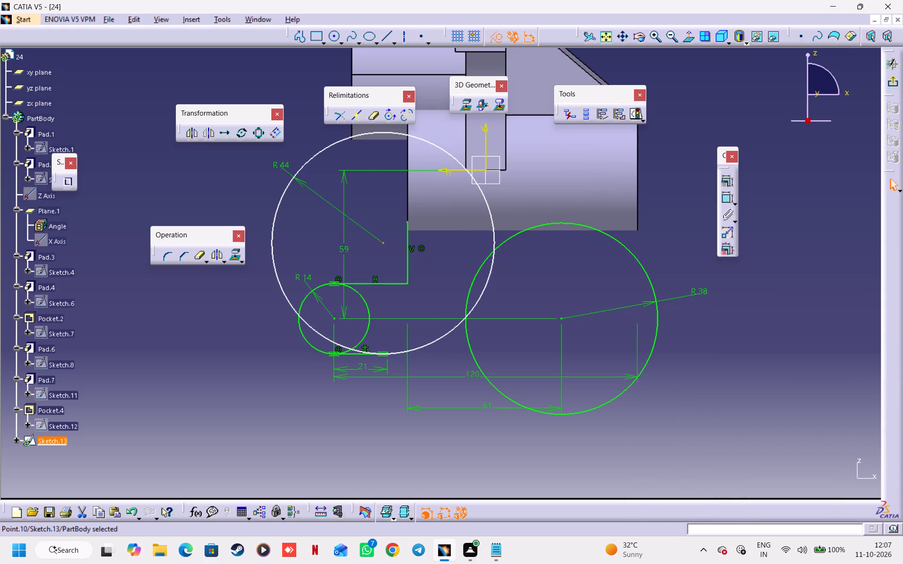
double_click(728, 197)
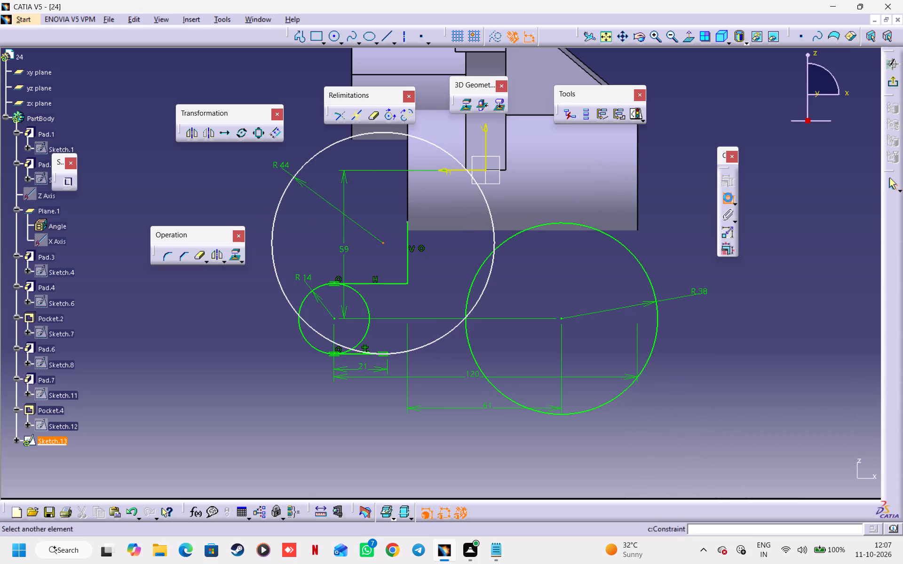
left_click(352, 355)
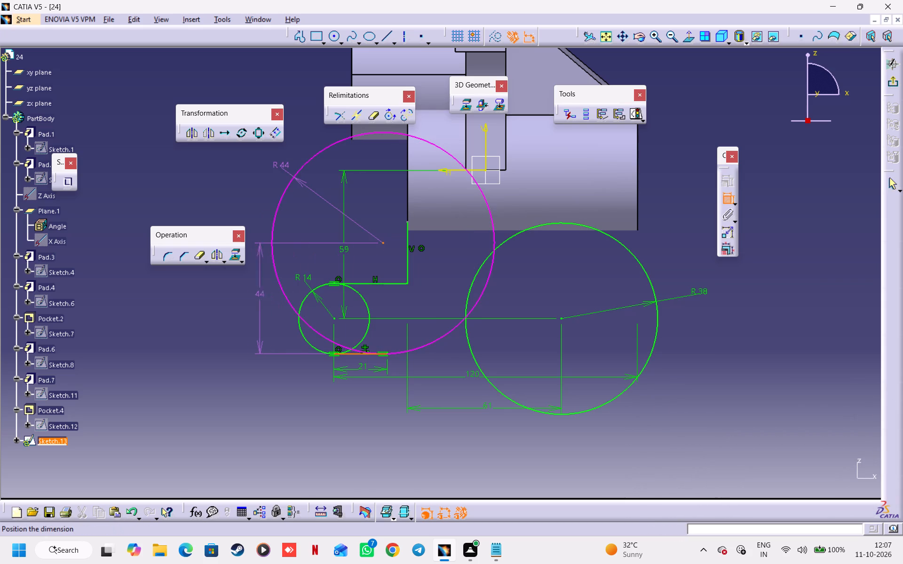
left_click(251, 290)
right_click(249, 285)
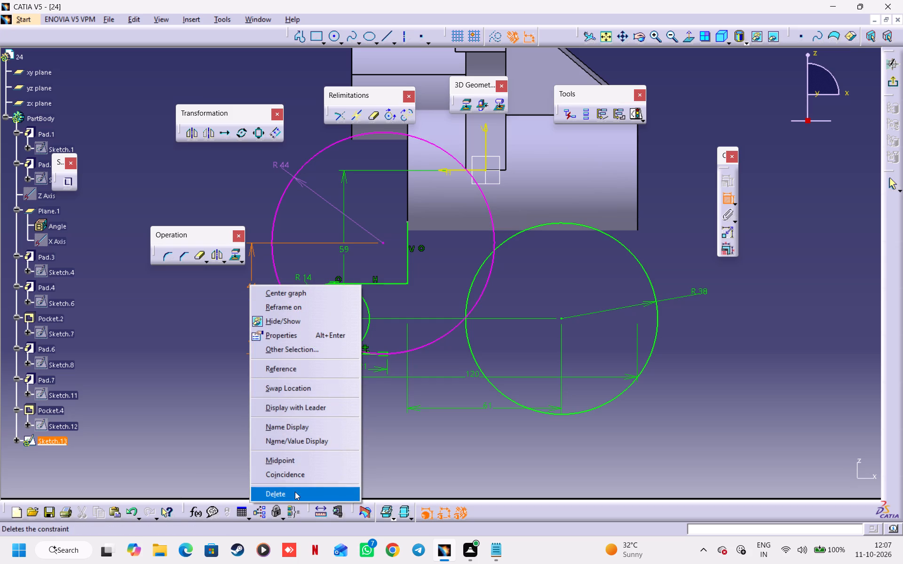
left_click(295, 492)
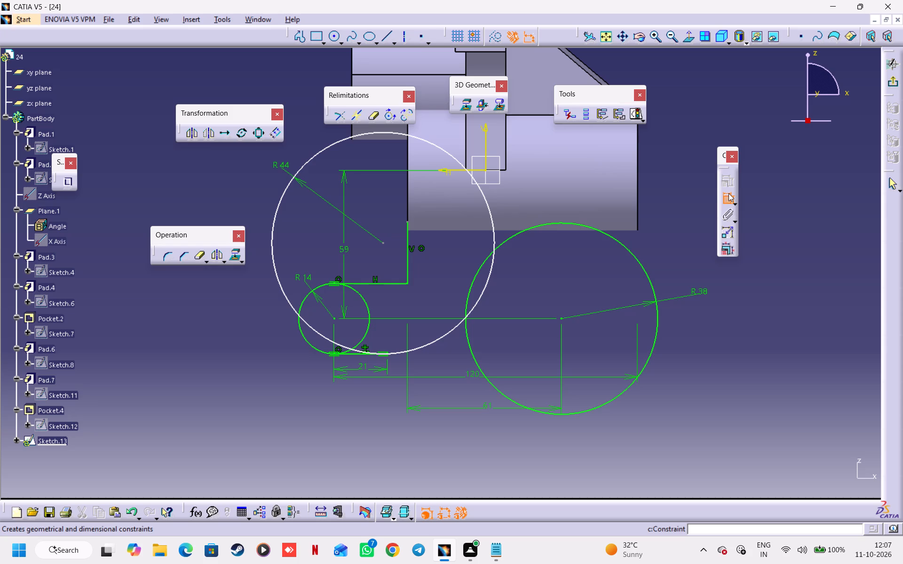
Delete the horizontal distance dimension between the vertical line and the 38 mm radius circle's centre.
right_click(483, 406)
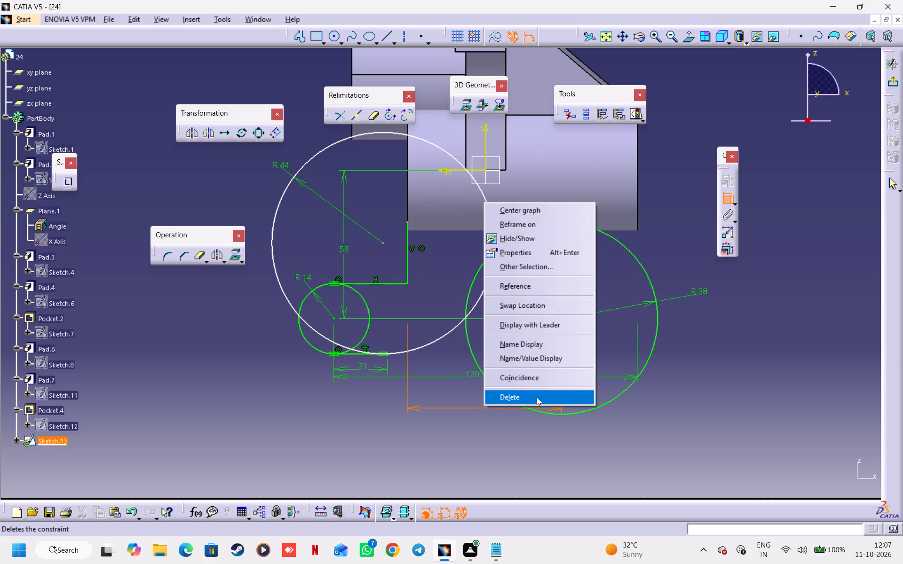
left_click(537, 397)
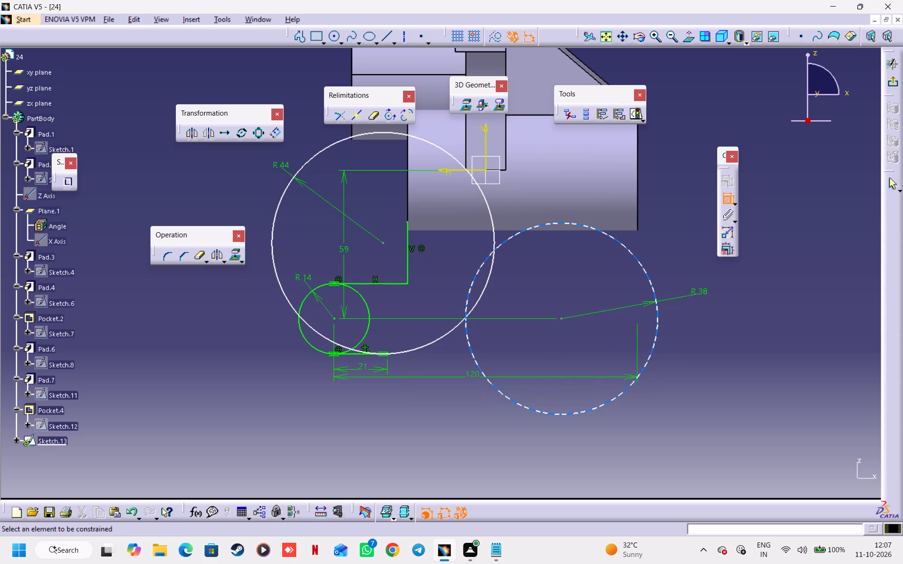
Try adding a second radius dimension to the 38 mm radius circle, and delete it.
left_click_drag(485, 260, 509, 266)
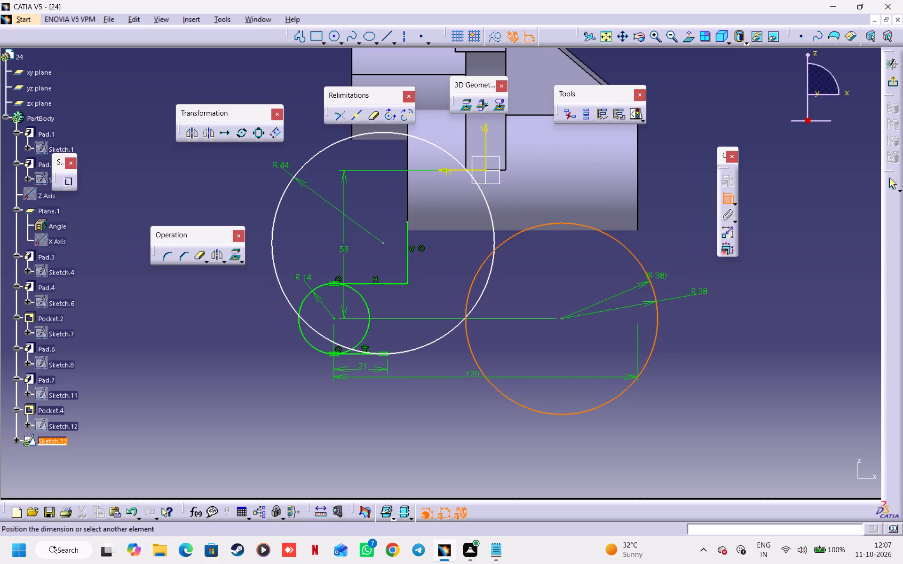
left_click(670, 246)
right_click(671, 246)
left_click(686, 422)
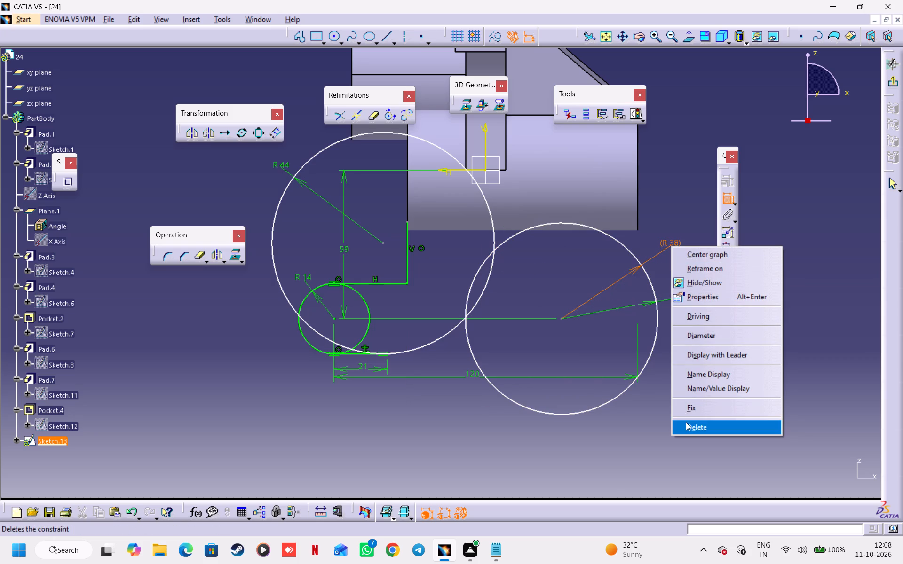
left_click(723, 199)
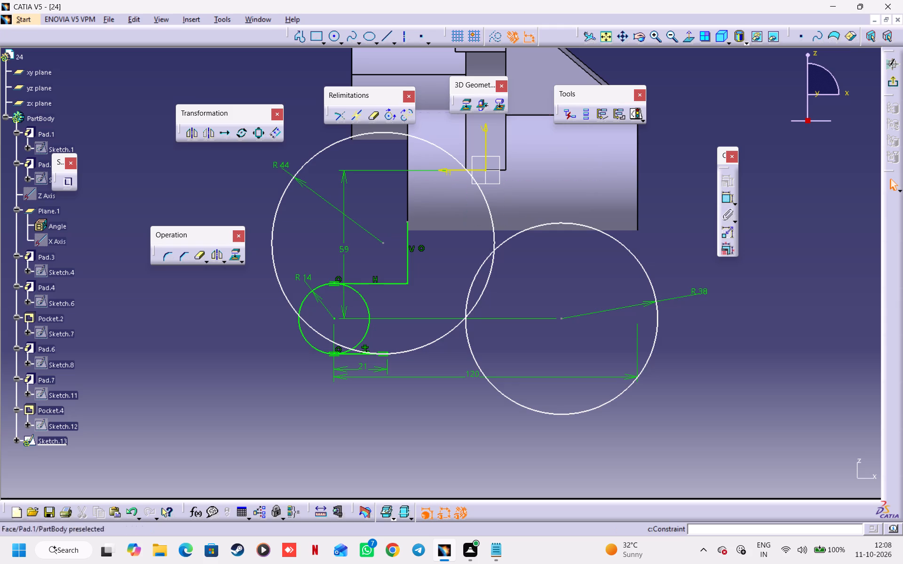
Move the 38 mm radius circle freehand horizontally away from the 44 mm radius circle until they barely overlap.
left_click_drag(507, 243, 526, 245)
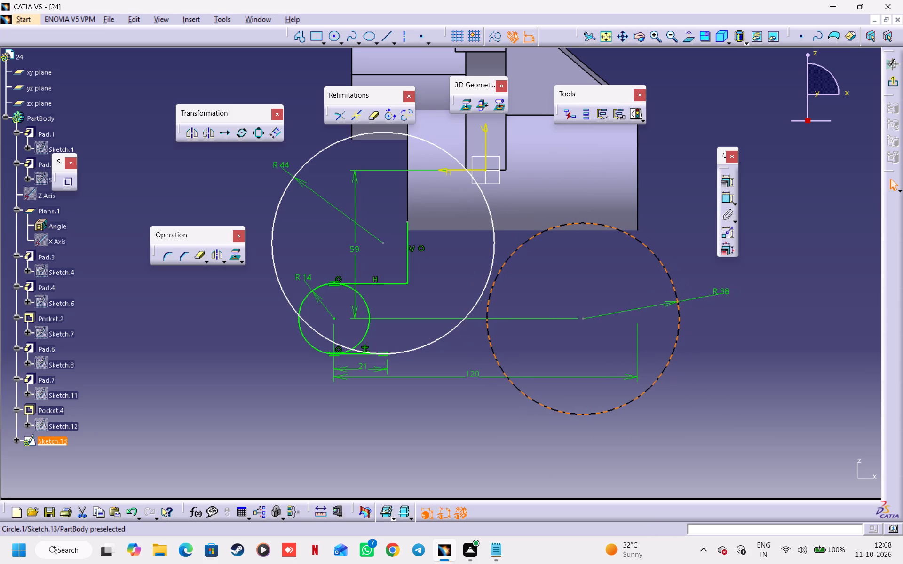
left_click_drag(526, 245, 526, 243)
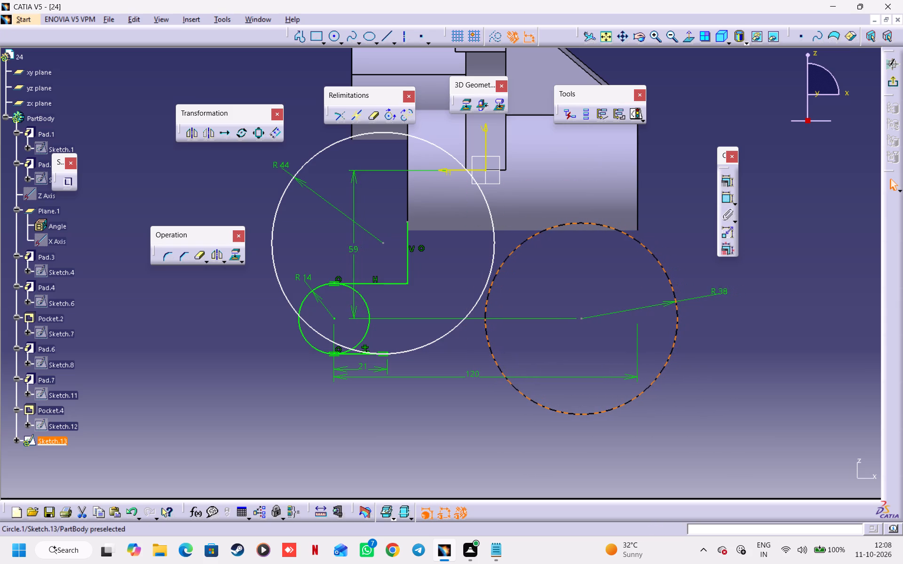
left_click_drag(526, 243, 523, 243)
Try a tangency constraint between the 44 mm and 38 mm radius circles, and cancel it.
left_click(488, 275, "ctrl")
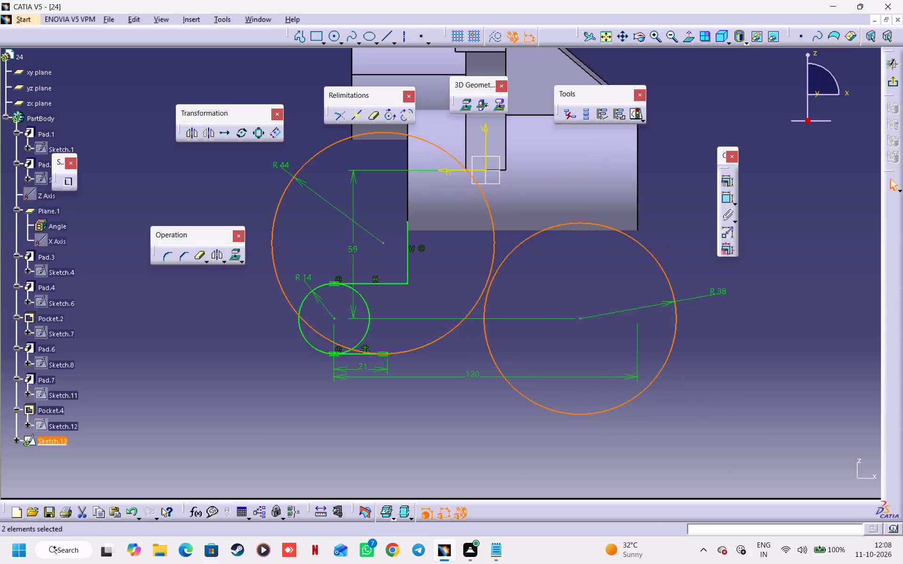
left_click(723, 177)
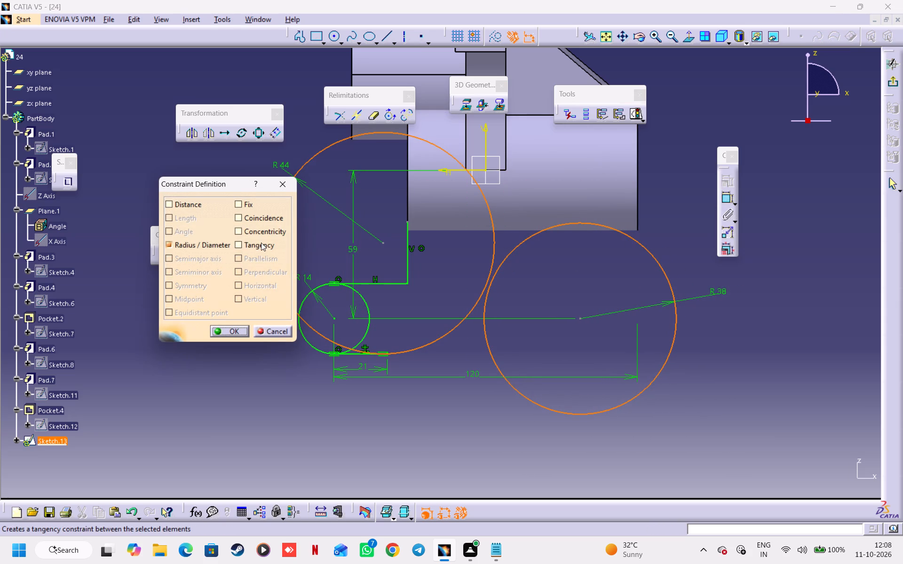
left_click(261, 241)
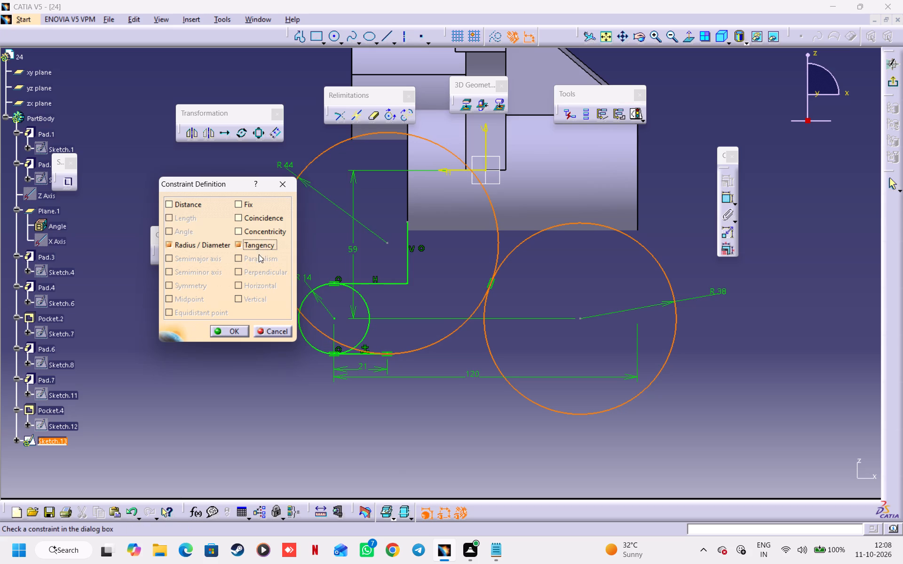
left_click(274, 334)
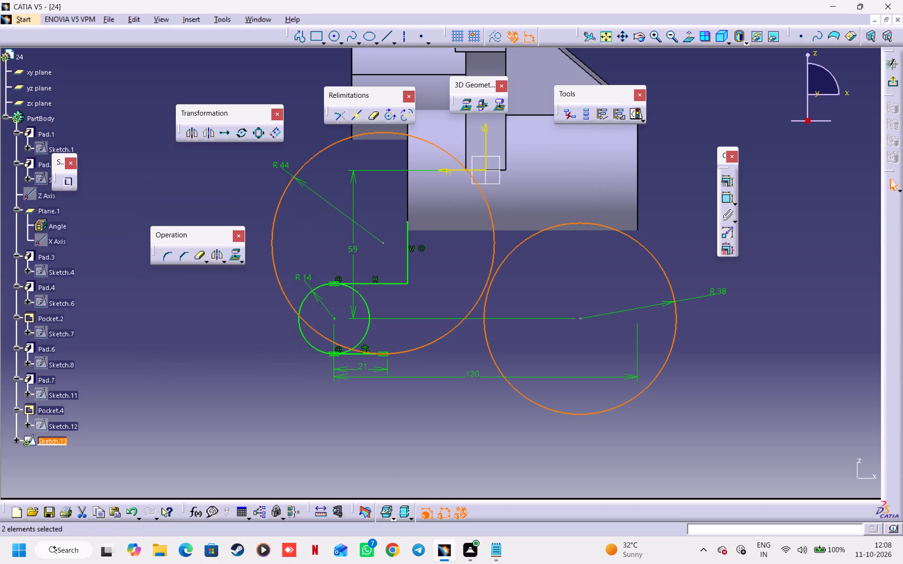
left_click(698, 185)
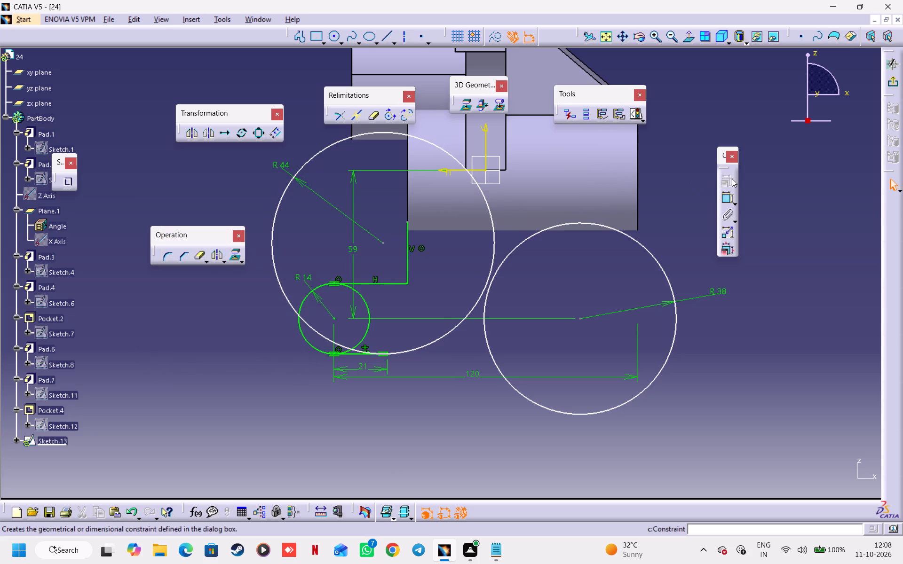
Dimension the horizontal distance from the 44 mm radius circle's centre to the sketch's vertical axis to 44 mm.
double_click(722, 192)
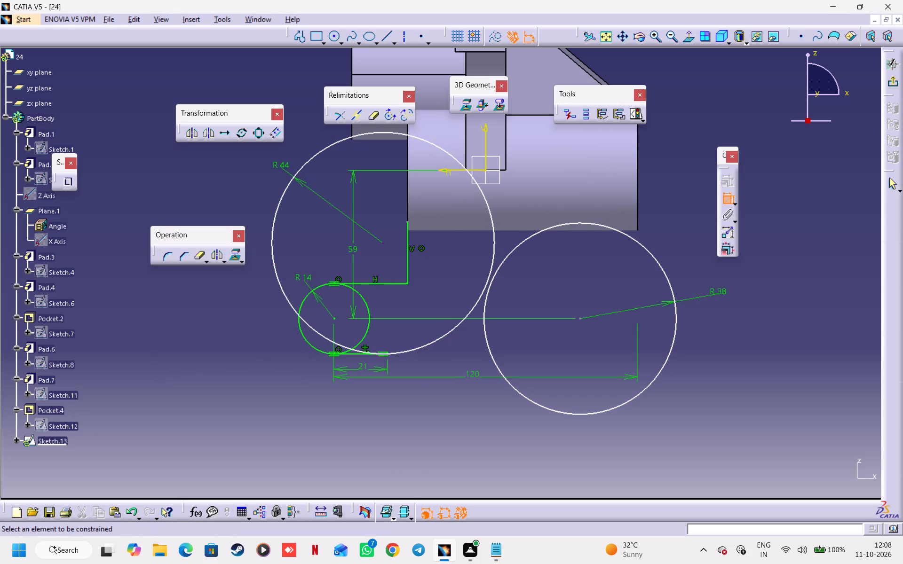
left_click(382, 243)
left_click(486, 130)
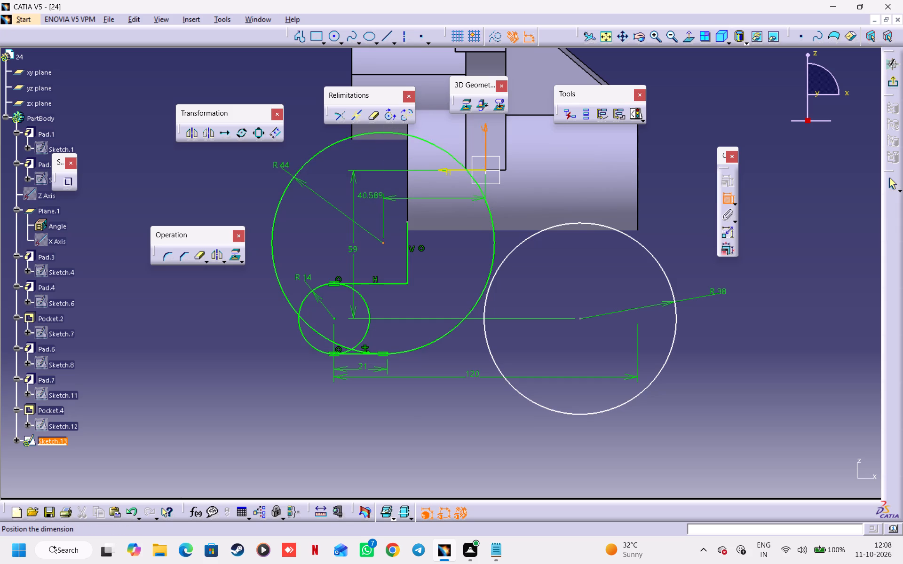
left_click(368, 203)
double_click(368, 197)
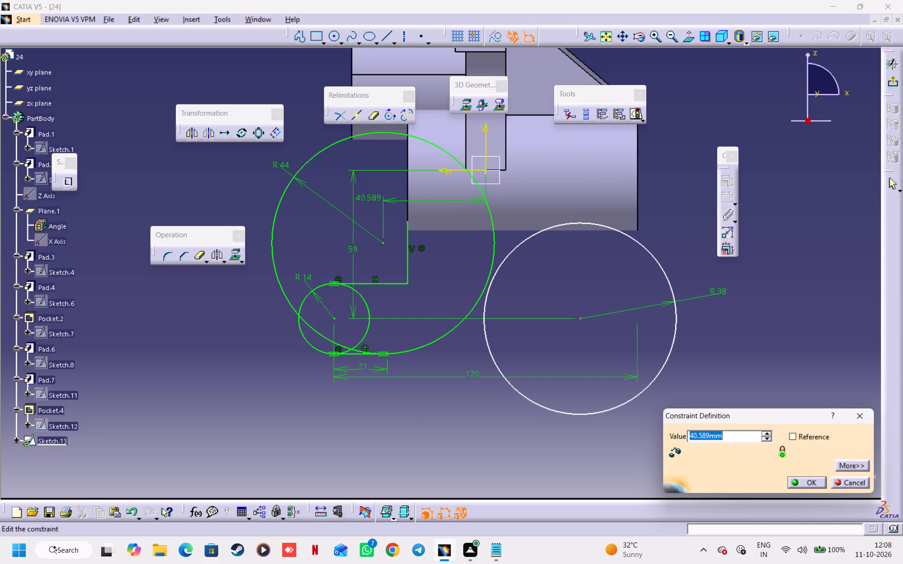
type("44")
key("Return")
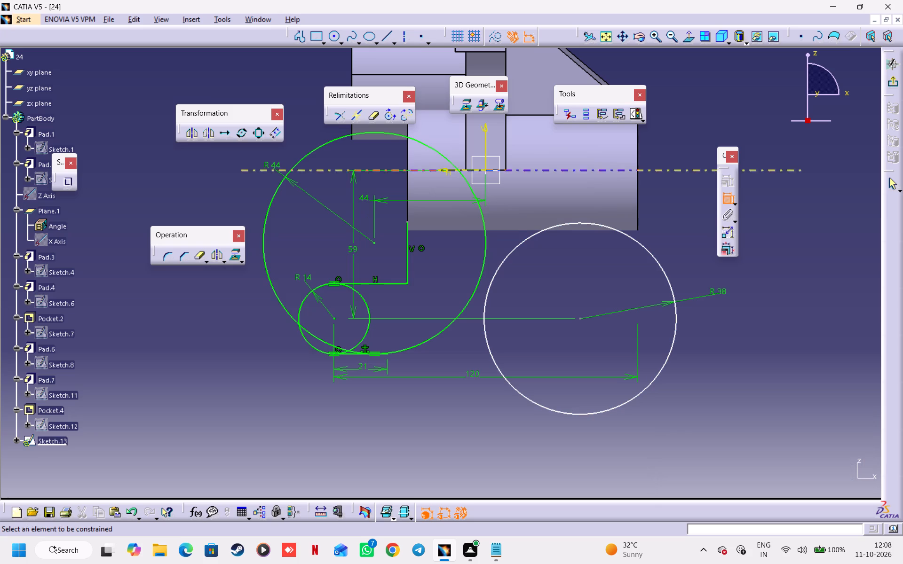
left_click(726, 197)
Apply a tangency constraint between the 44 mm and 38 mm radius circles.
left_click(499, 272, "ctrl")
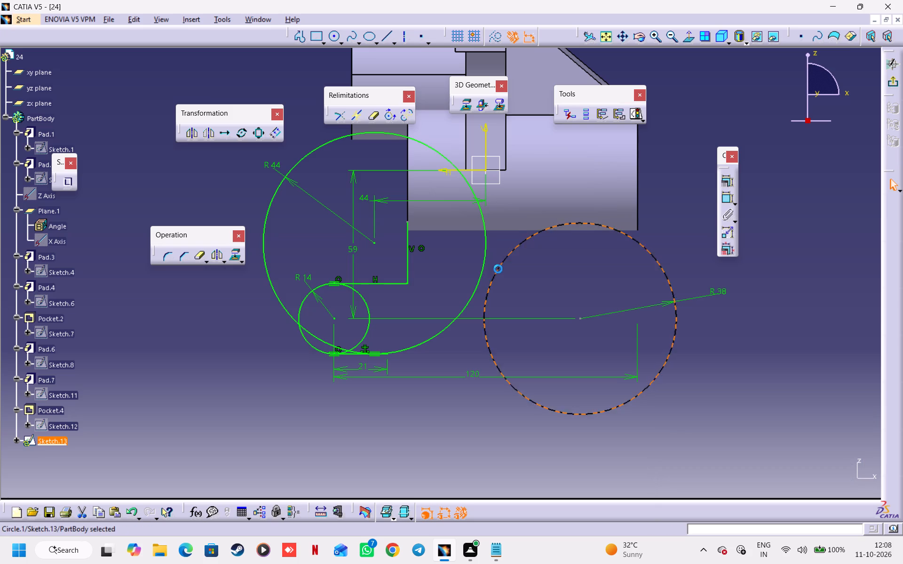
left_click(485, 259, "ctrl")
left_click(727, 184)
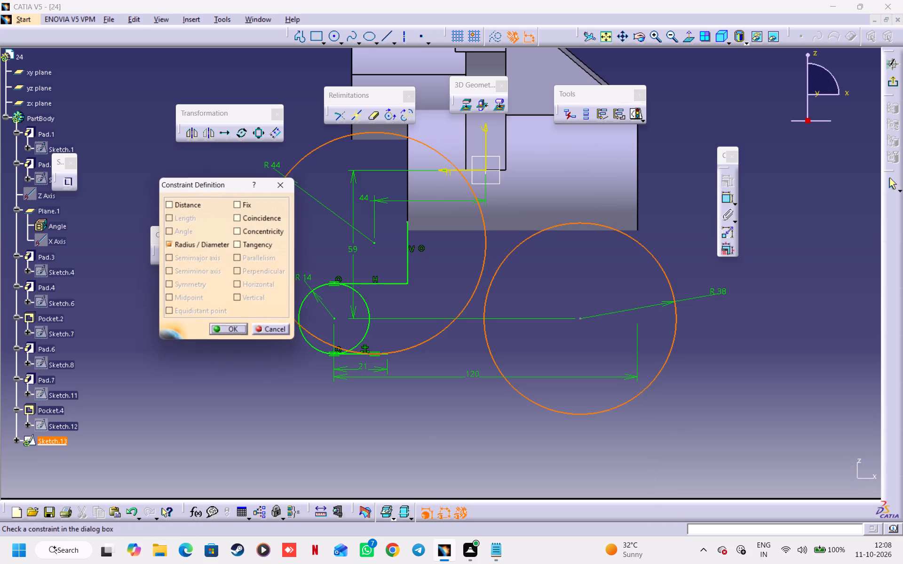
left_click(254, 243)
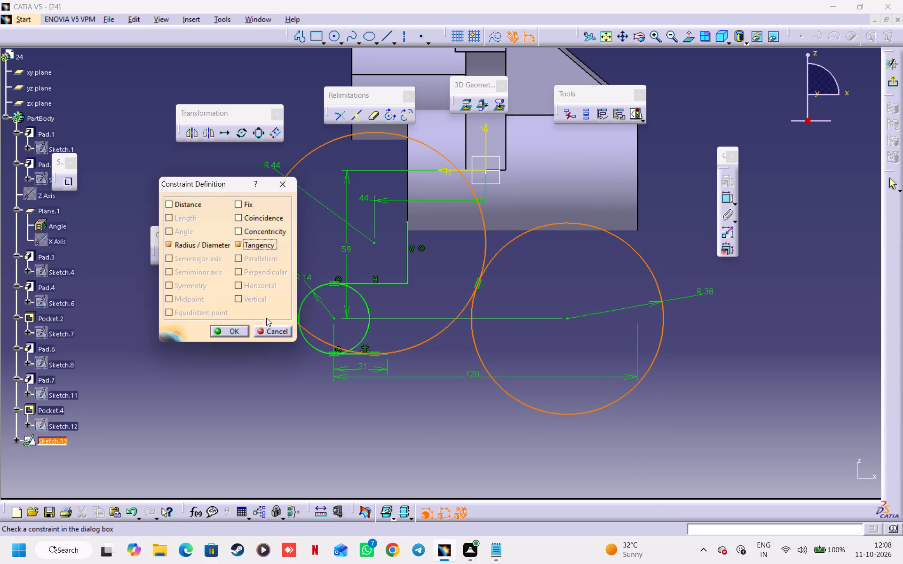
left_click(230, 330)
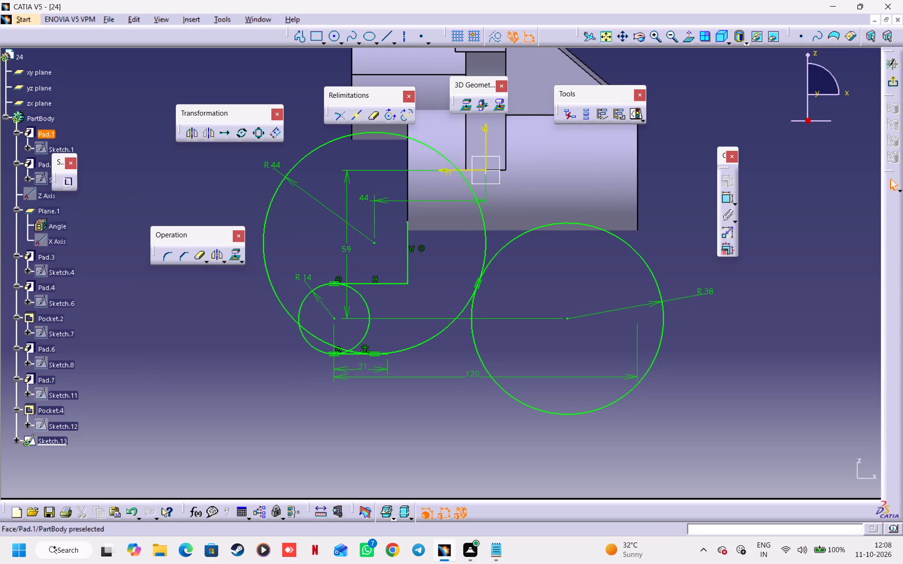
Sketch a horizontal line about 92 mm long from the short vertical line's upper end across the top of the 38 mm radius circle.
left_click(384, 35)
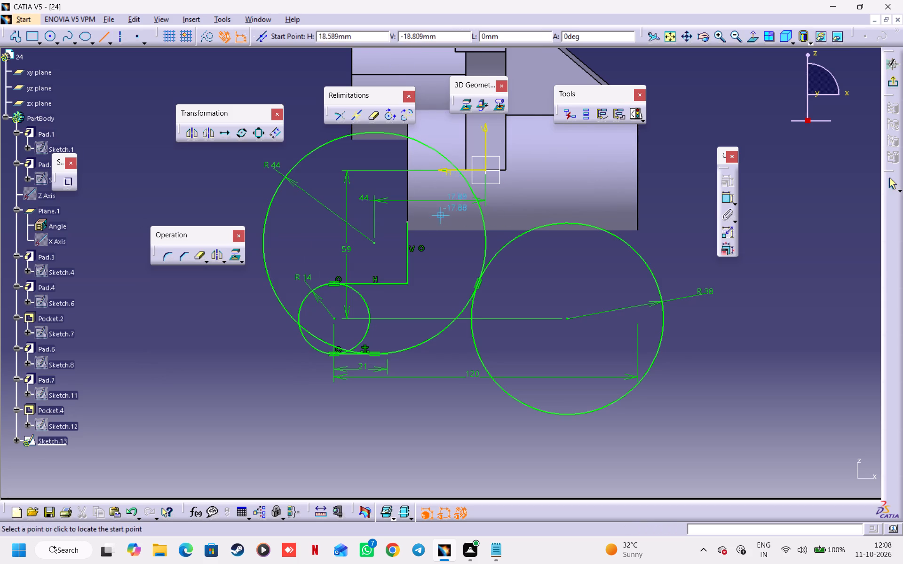
left_click(406, 220)
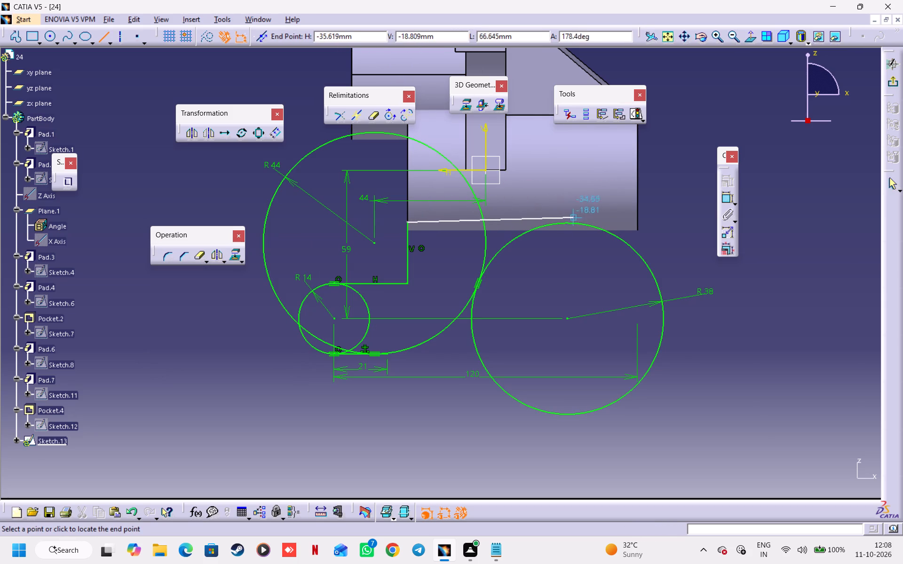
left_click(639, 219)
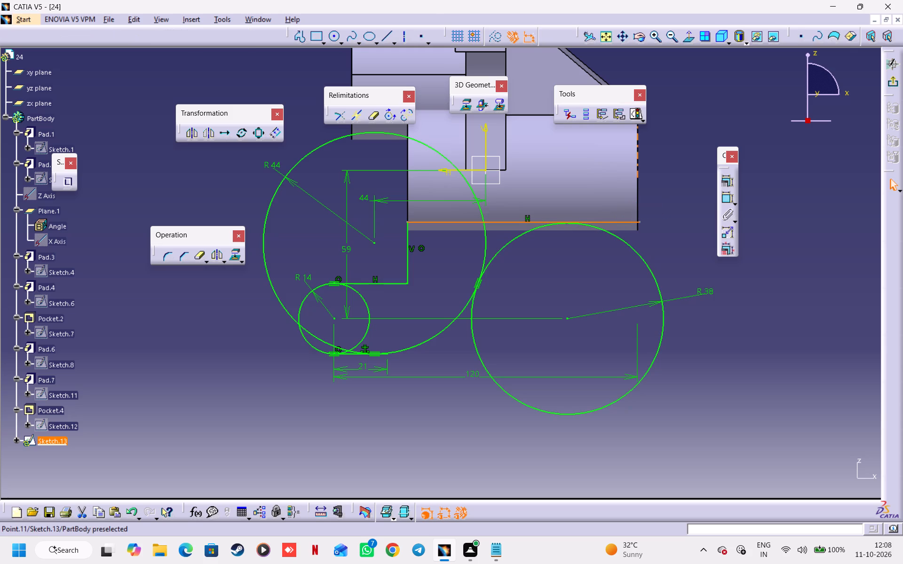
Make the new horizontal line tangent to the 38 mm radius circle.
left_click(624, 240, "ctrl")
left_click(724, 180)
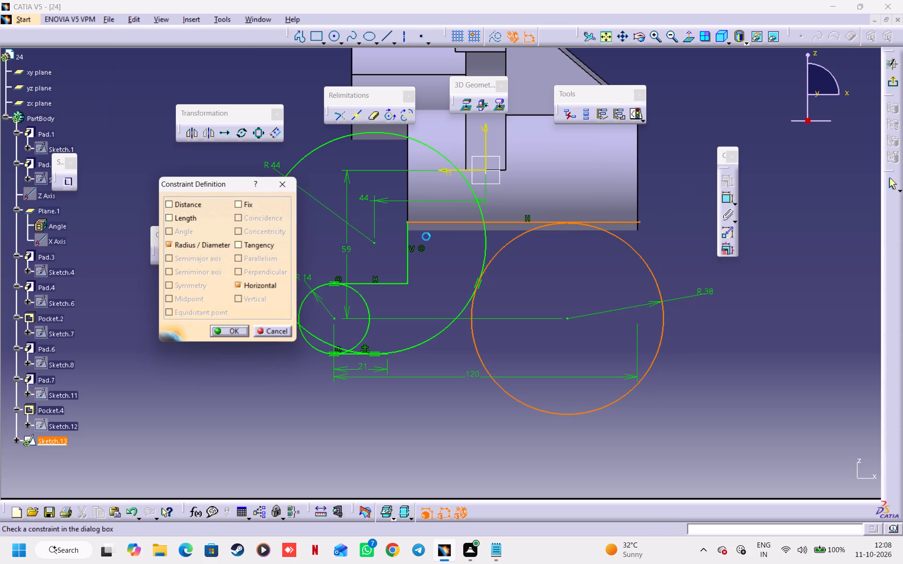
left_click(269, 245)
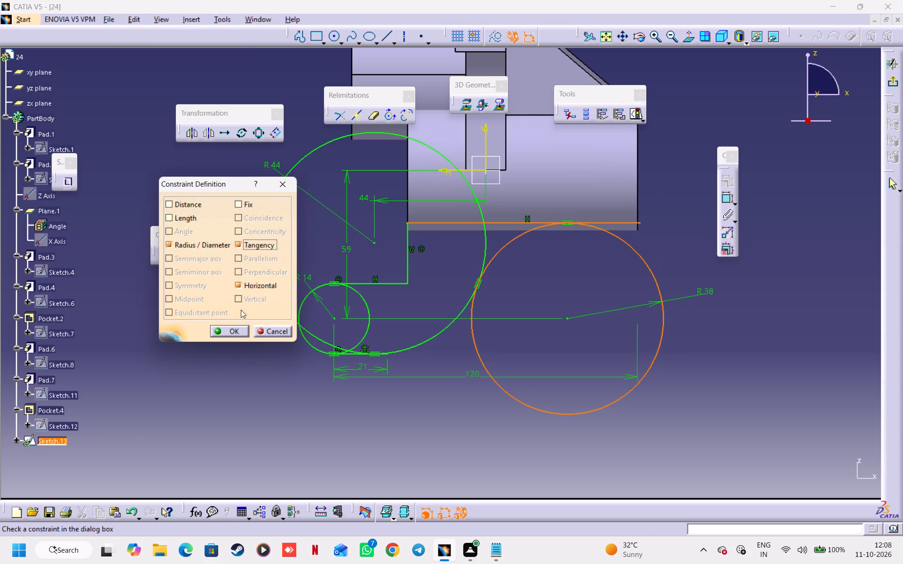
left_click(233, 331)
Quick Trim the 44 mm radius circle down to the arc between the bottom line's tangent point and the 38 mm circle's tangent point.
middle_click_drag(413, 264, 412, 192, "ctrl")
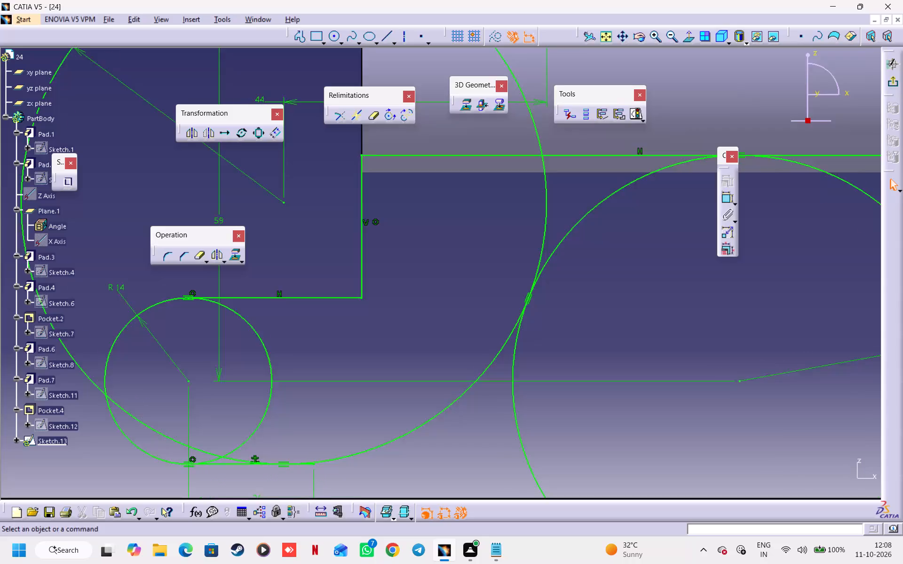
middle_click_drag(412, 195, 420, 267, "ctrl")
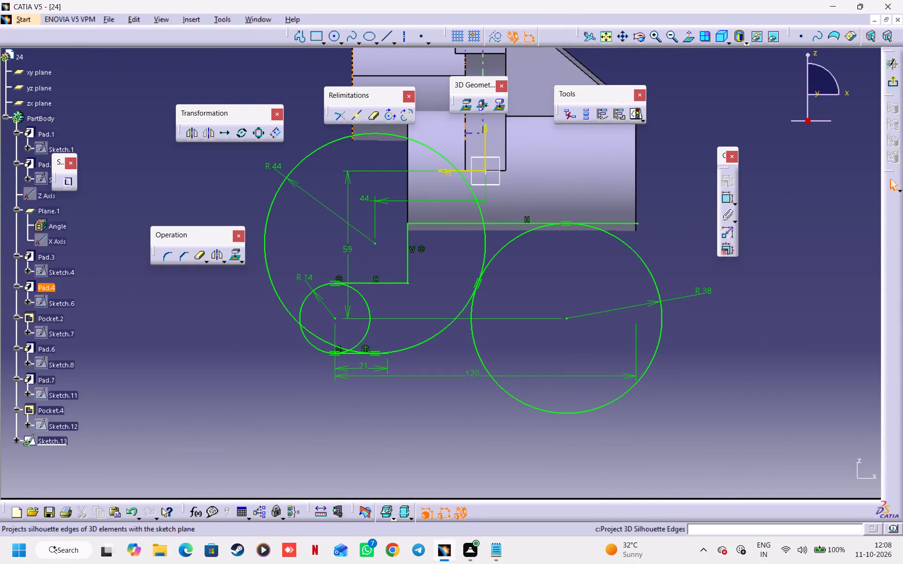
double_click(371, 114)
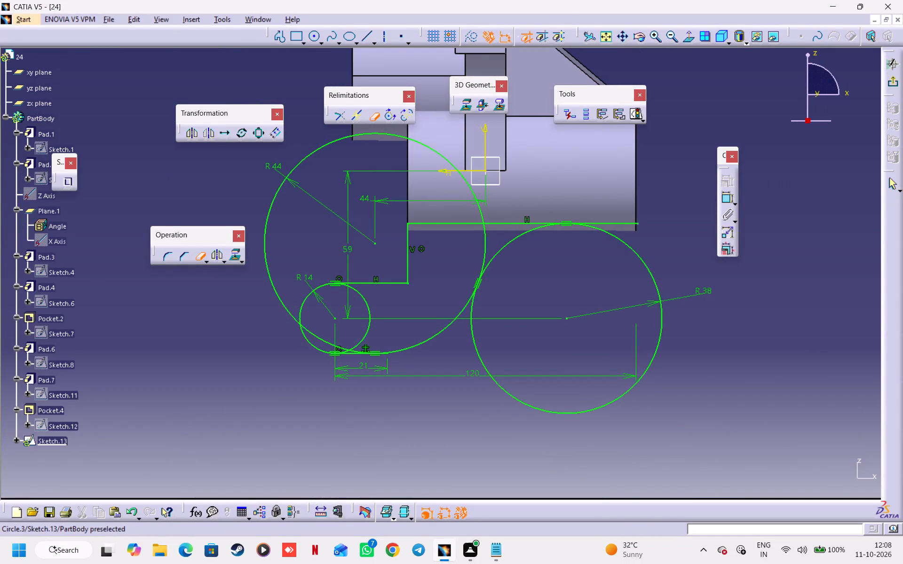
left_click(373, 134)
left_click(327, 343)
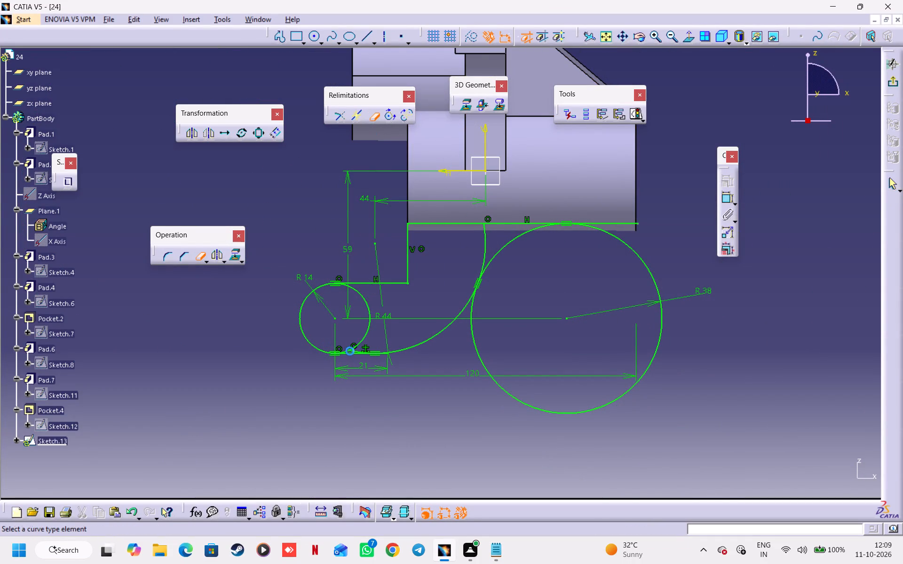
middle_click_drag(388, 391, 388, 315, "ctrl")
scroll(388, 315, "up", 1, "ctrl")
middle_click_drag(382, 333, 486, 241)
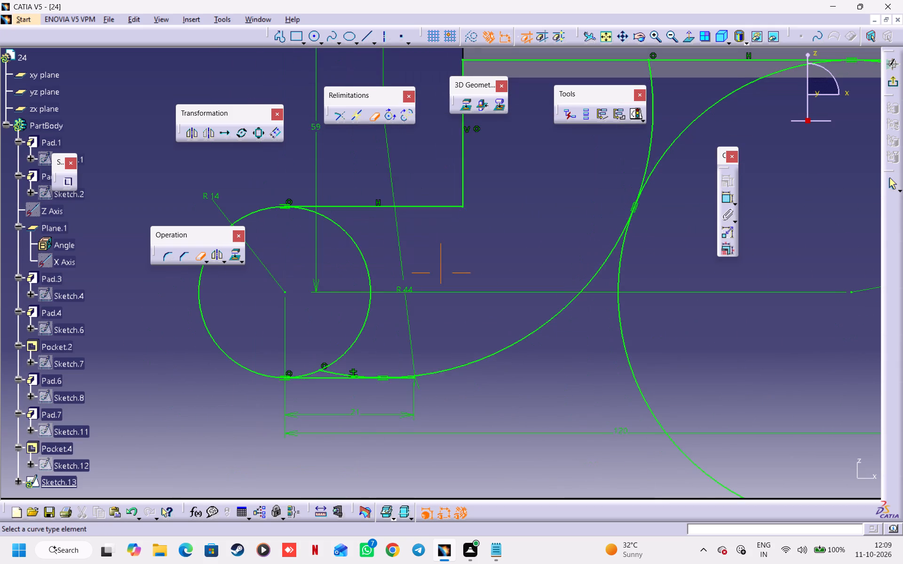
left_click(335, 372)
middle_click_drag(479, 235, 476, 289, "ctrl")
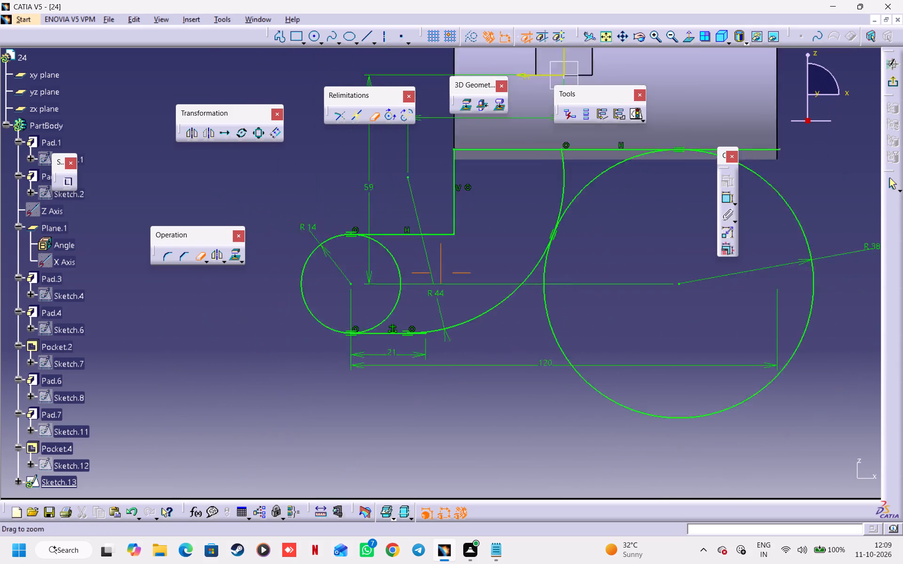
middle_click_drag(476, 289, 472, 310, "ctrl")
middle_click_drag(480, 257, 447, 297)
left_click(492, 250)
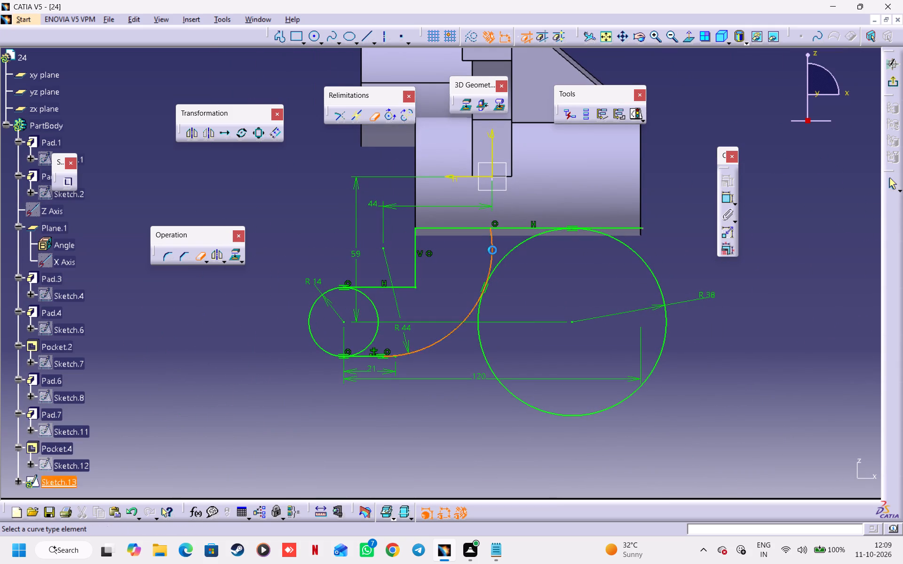
Trim the horizontal line's overhang and the 38 mm radius circle, keeping only the arc between its two tangent points.
left_click(613, 229)
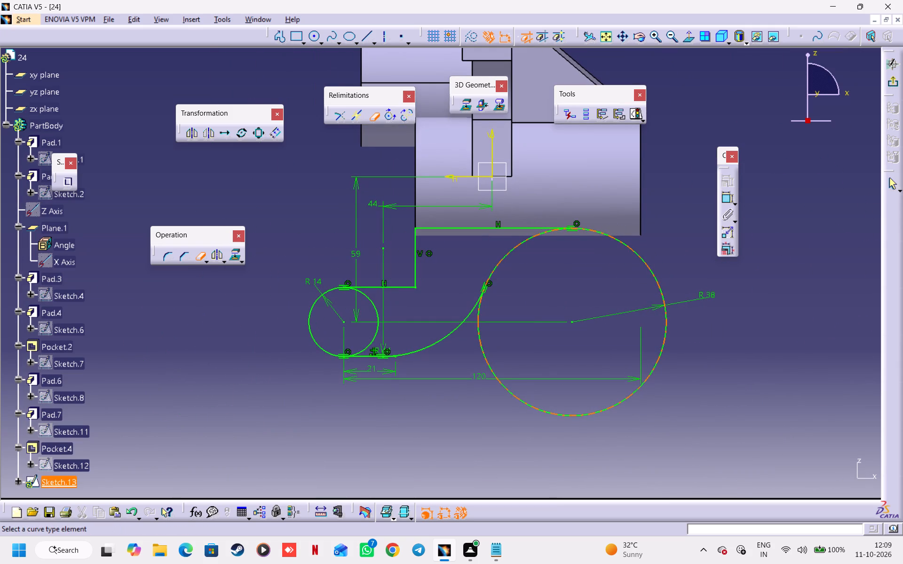
left_click(622, 242)
Trim the inner half of the 14 mm radius circle so only the rounded outer end of the profile remains.
middle_click_drag(537, 308, 534, 313, "ctrl")
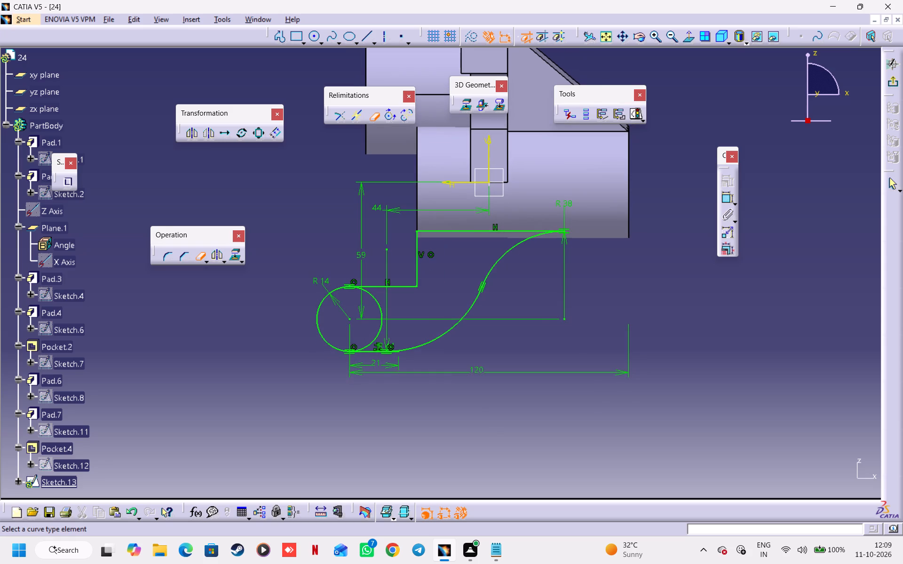
middle_click(534, 313)
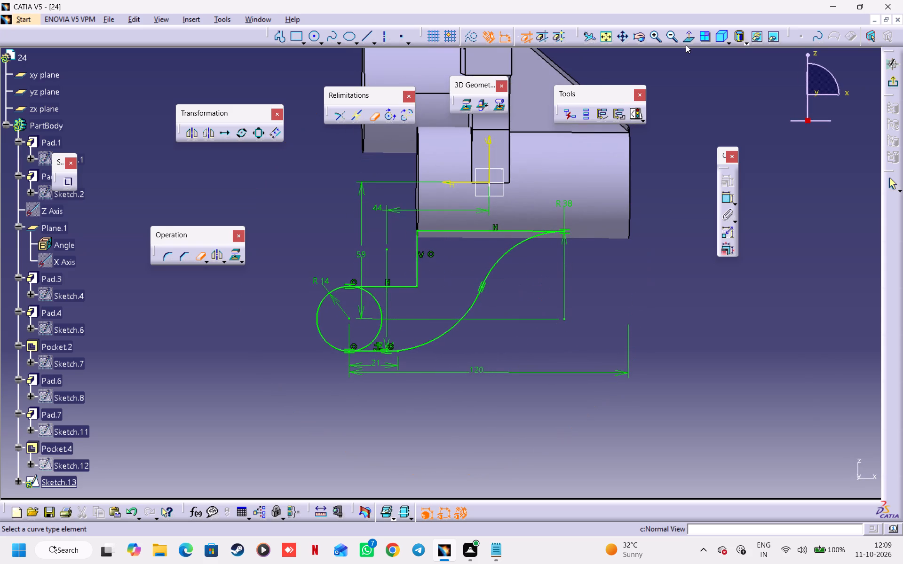
left_click(686, 39)
middle_click_drag(456, 305, 459, 258, "ctrl")
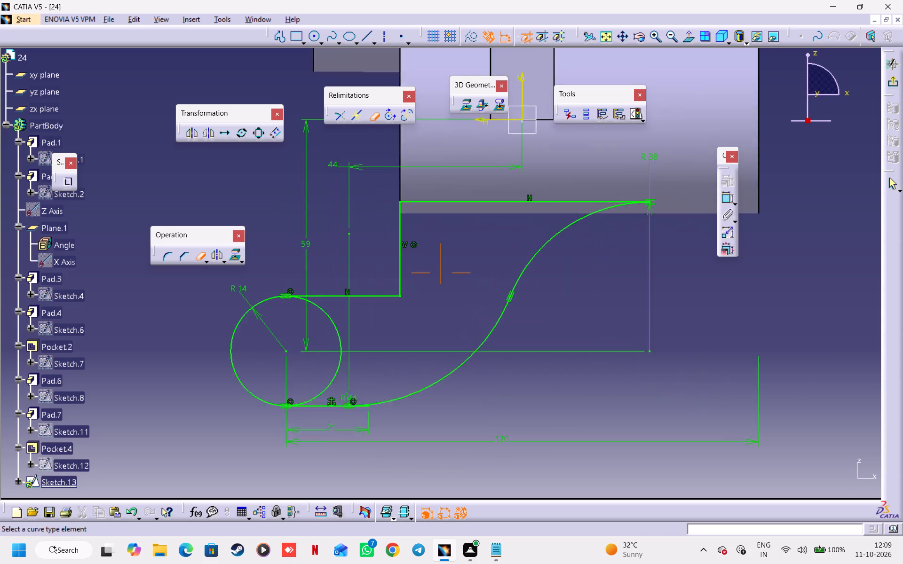
middle_click_drag(440, 302, 563, 243)
left_click(452, 261)
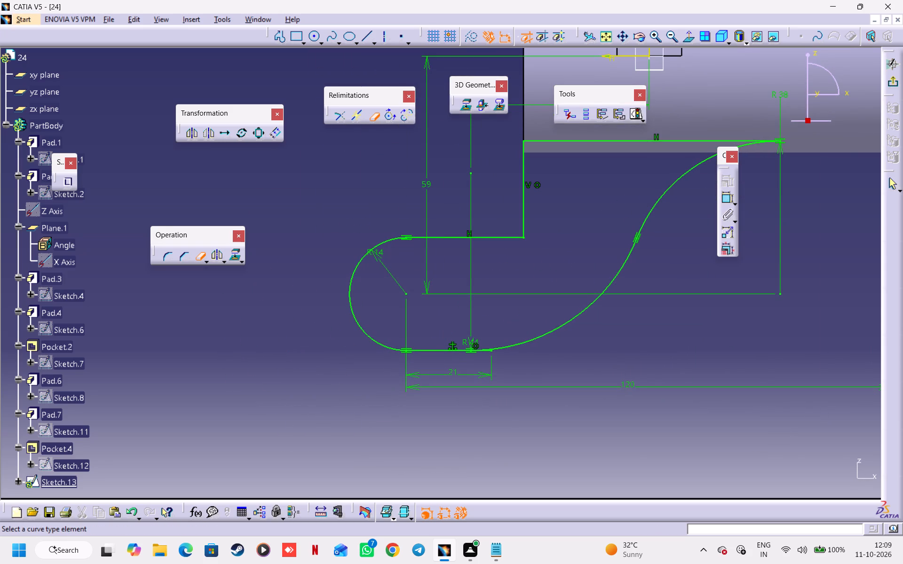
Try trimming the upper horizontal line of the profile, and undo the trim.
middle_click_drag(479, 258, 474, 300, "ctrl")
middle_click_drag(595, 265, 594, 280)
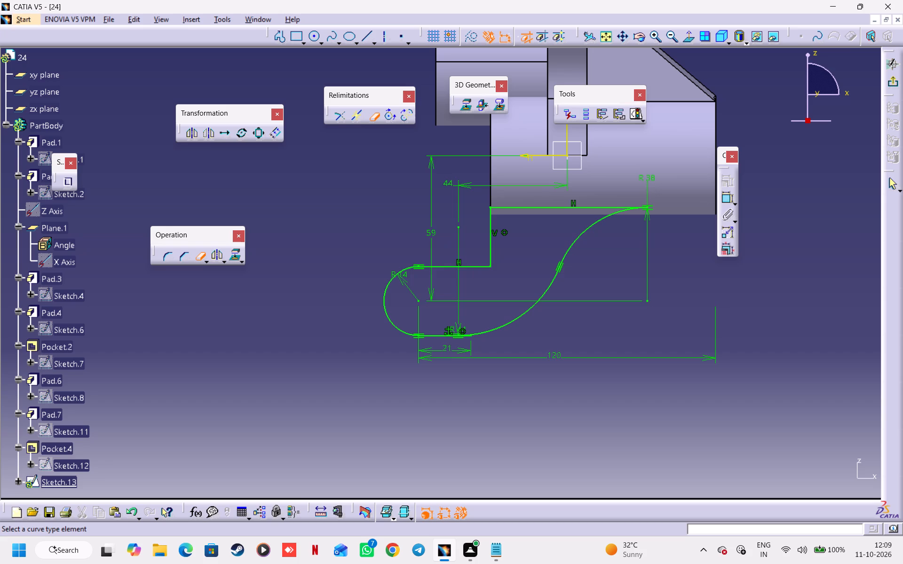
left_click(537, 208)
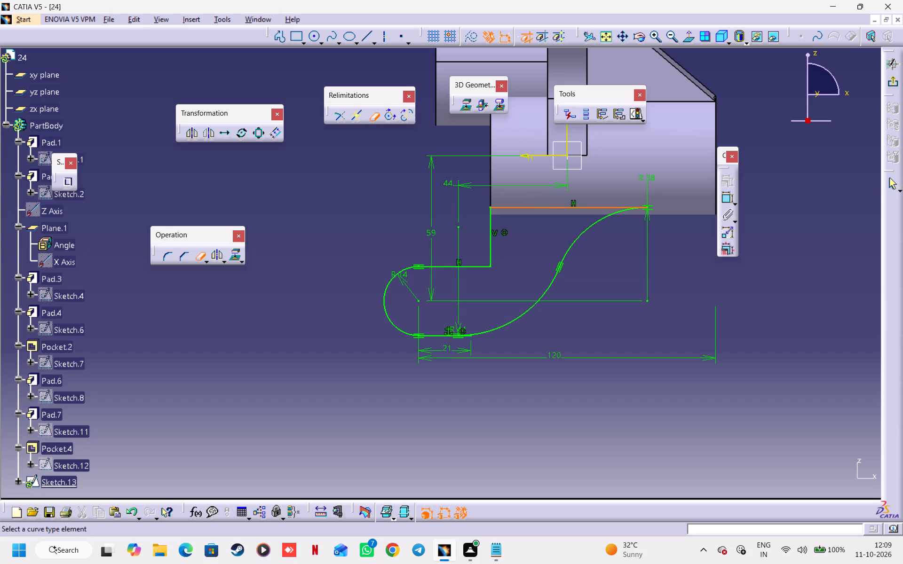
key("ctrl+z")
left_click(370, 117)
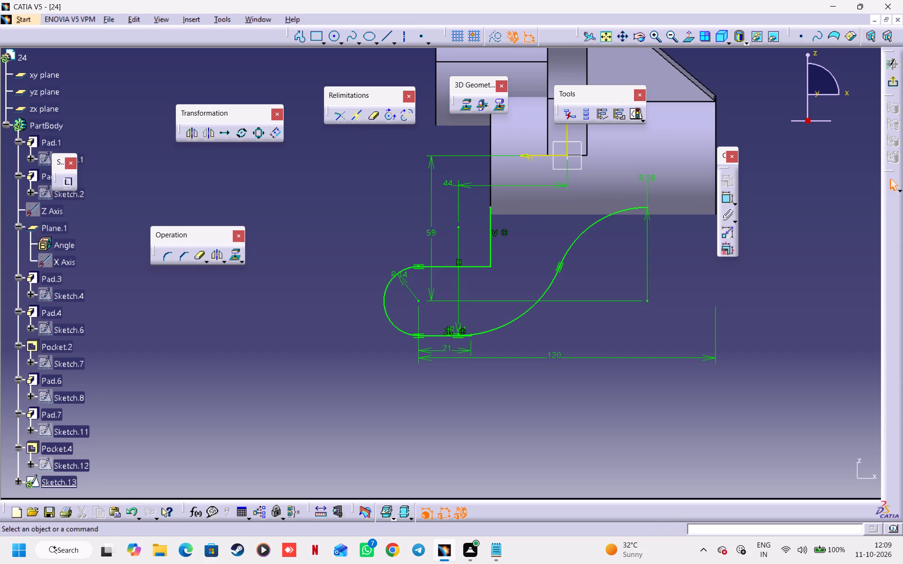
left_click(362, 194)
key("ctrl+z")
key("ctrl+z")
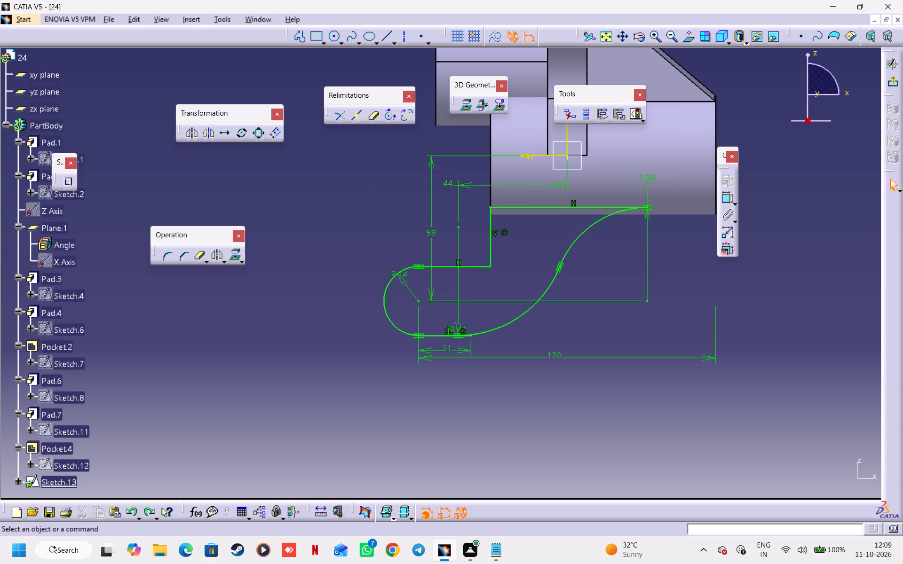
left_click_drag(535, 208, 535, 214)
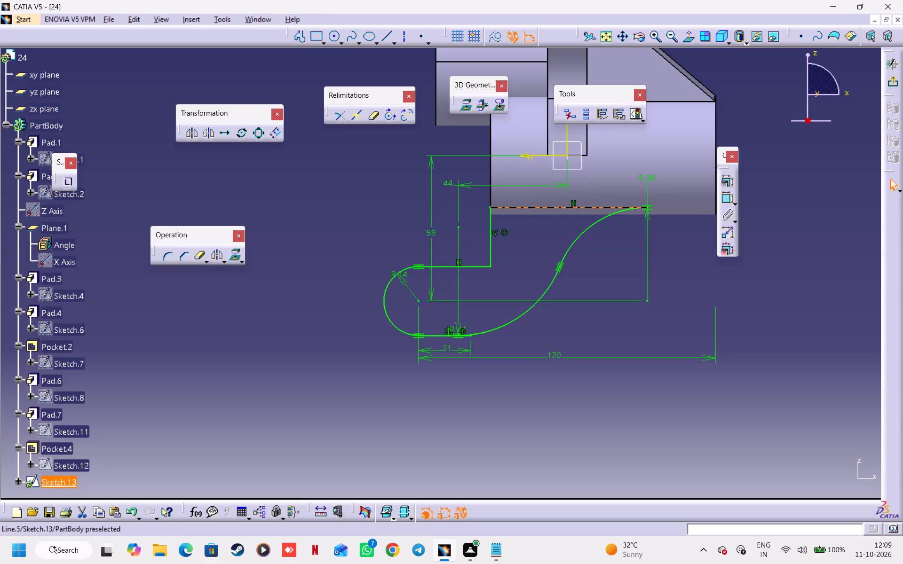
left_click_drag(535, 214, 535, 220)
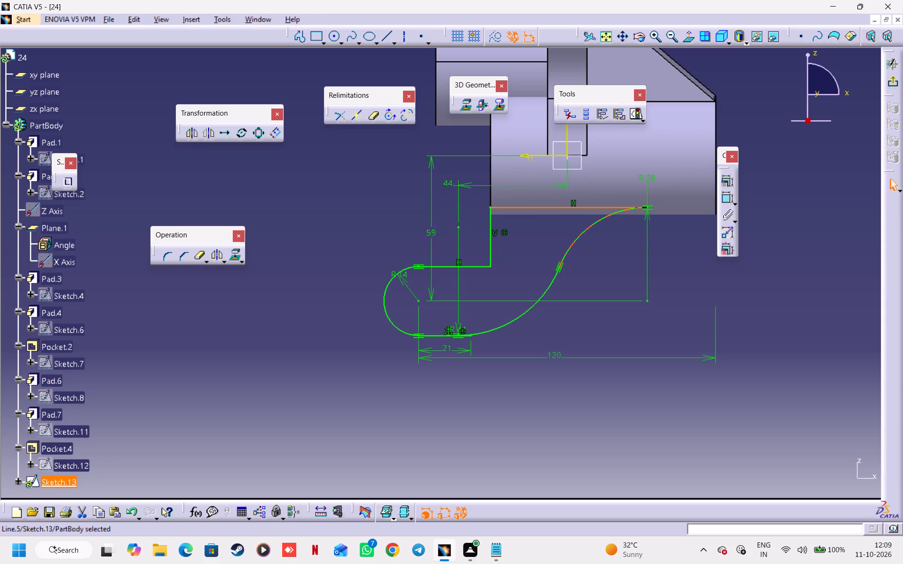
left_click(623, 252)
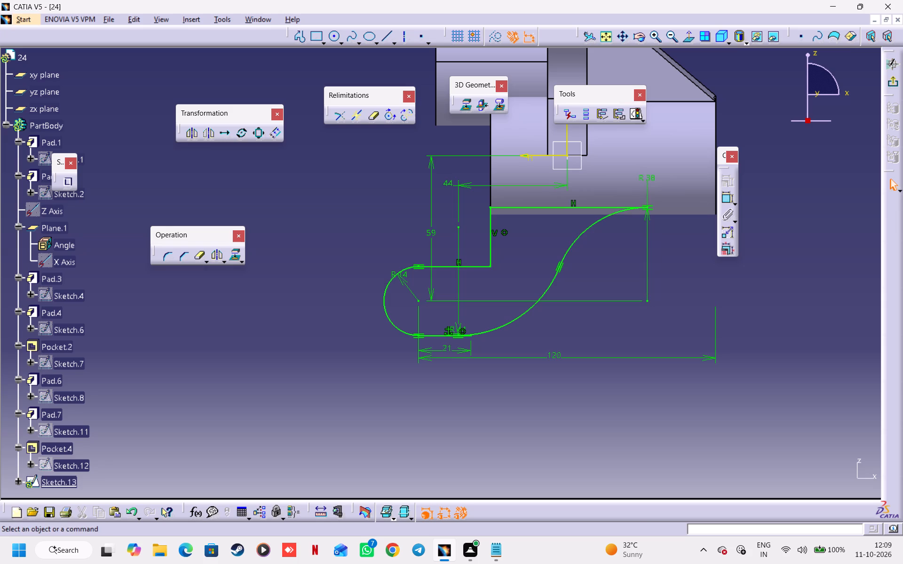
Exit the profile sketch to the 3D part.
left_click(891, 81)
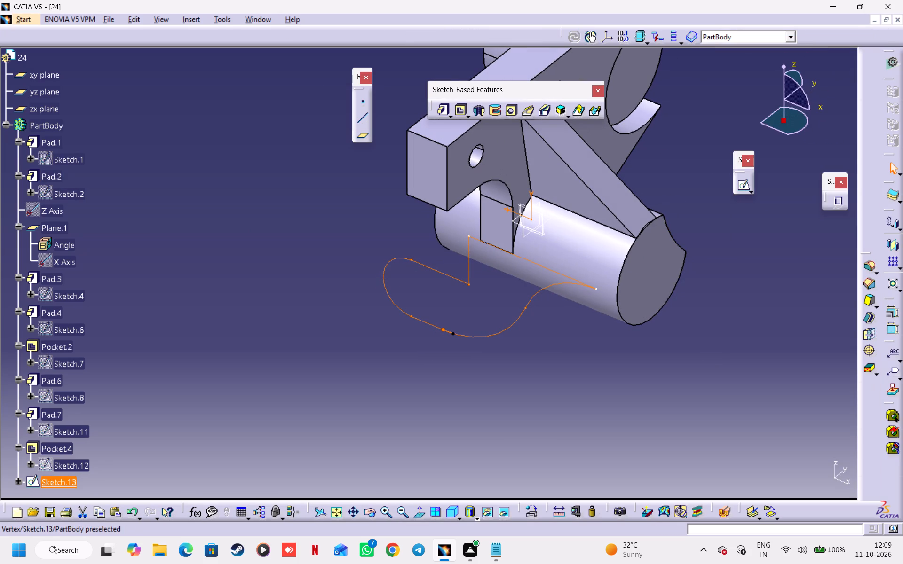
Reopen the profile sketch and trim the bottom line's overhang past the 44 mm arc's tangent point, converting its length constraint to a distance.
left_click(745, 187)
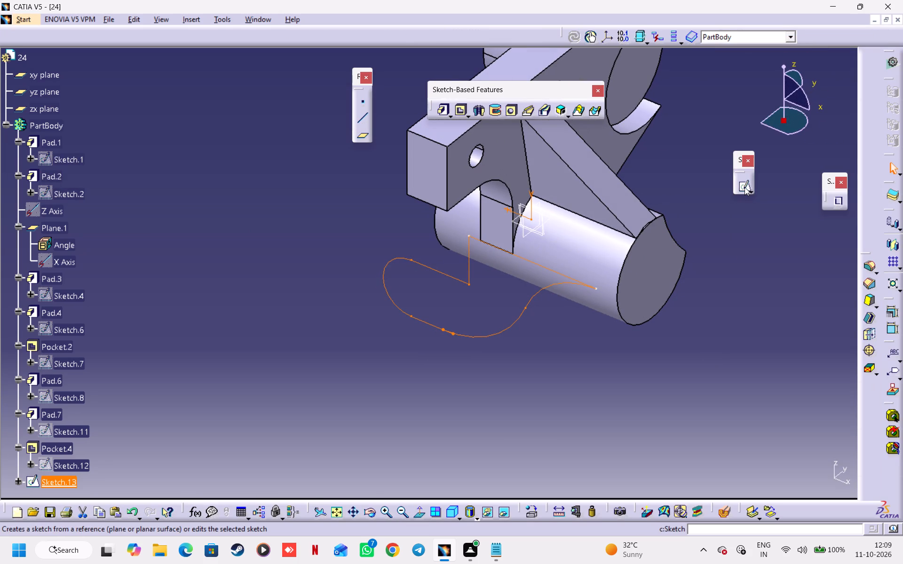
middle_click_drag(508, 352, 508, 279, "ctrl")
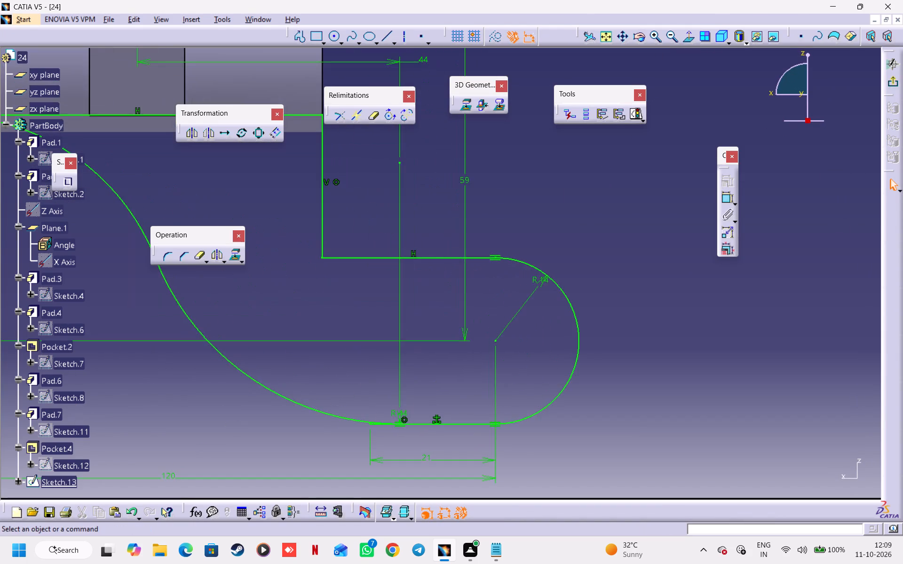
middle_click_drag(491, 315, 602, 207)
middle_click_drag(478, 404, 477, 266, "ctrl")
middle_click_drag(546, 353, 408, 147)
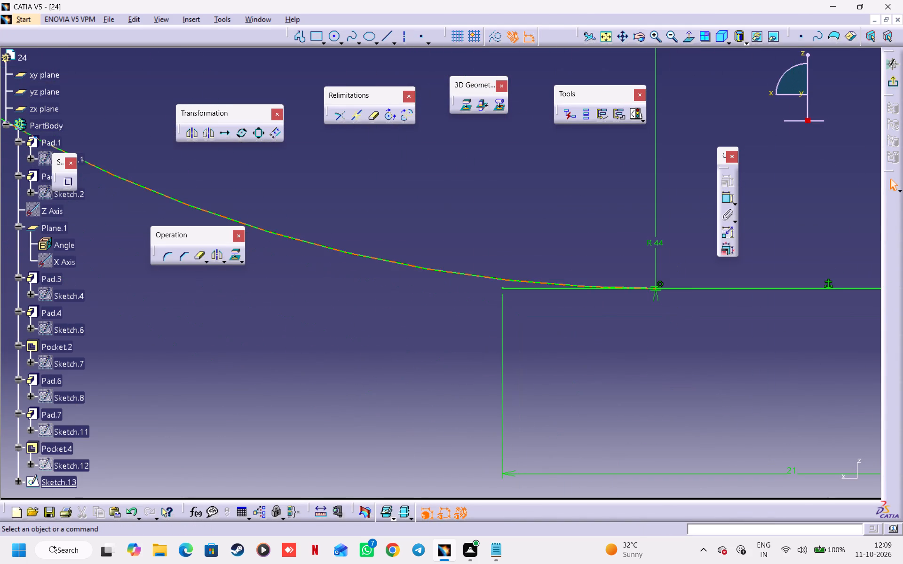
left_click(376, 113)
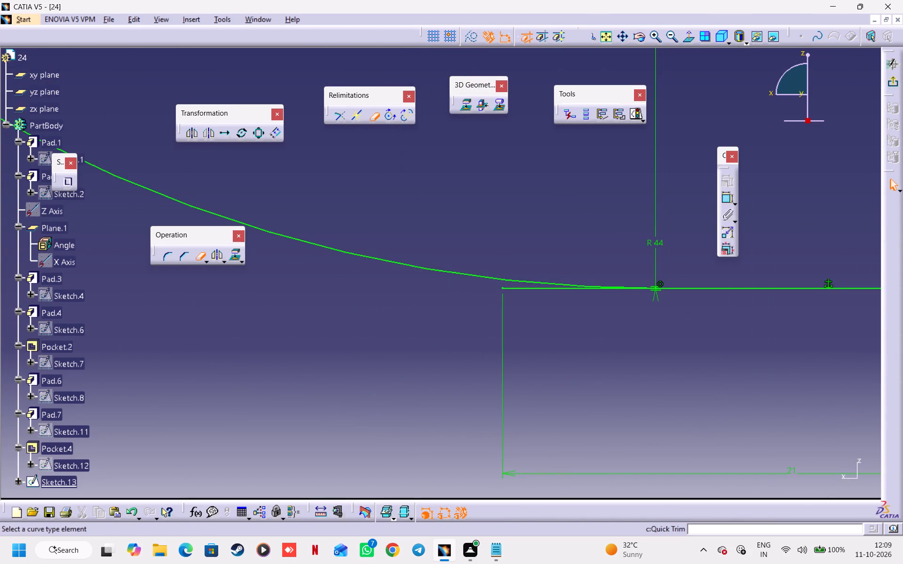
left_click(519, 288)
left_click(479, 295)
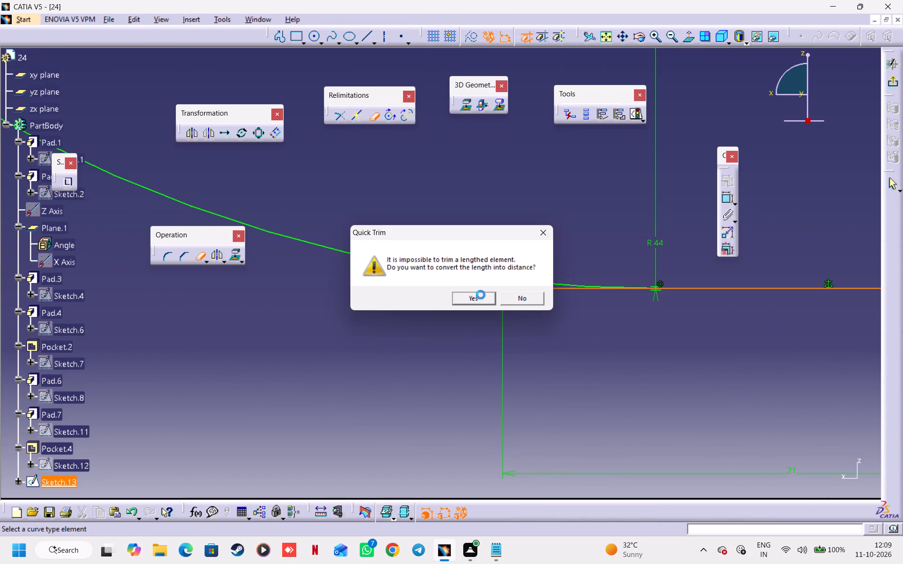
middle_click_drag(540, 214, 511, 426, "ctrl")
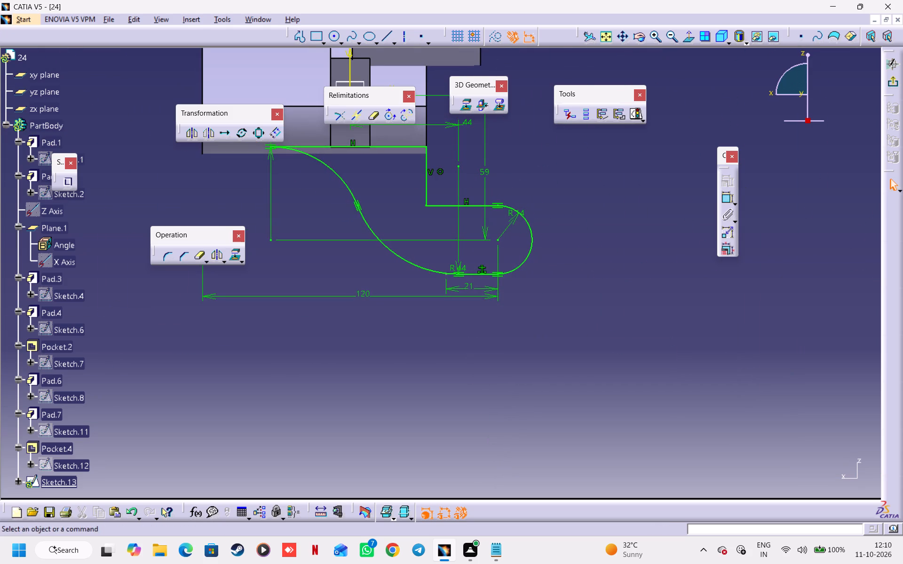
Exit the profile sketch and pad it 12 mm with mirrored extent.
left_click(888, 81)
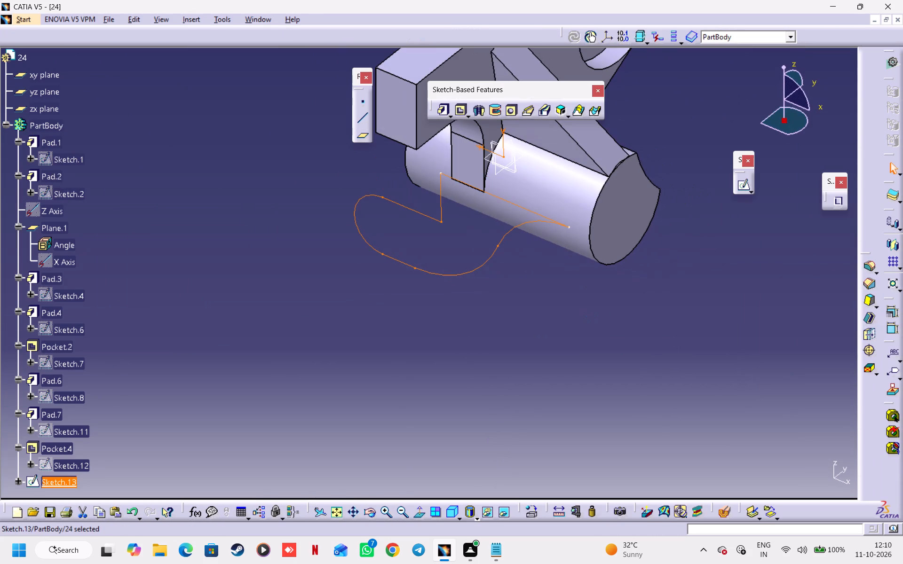
middle_click_drag(527, 302, 521, 345)
middle_click_drag(508, 363, 505, 373)
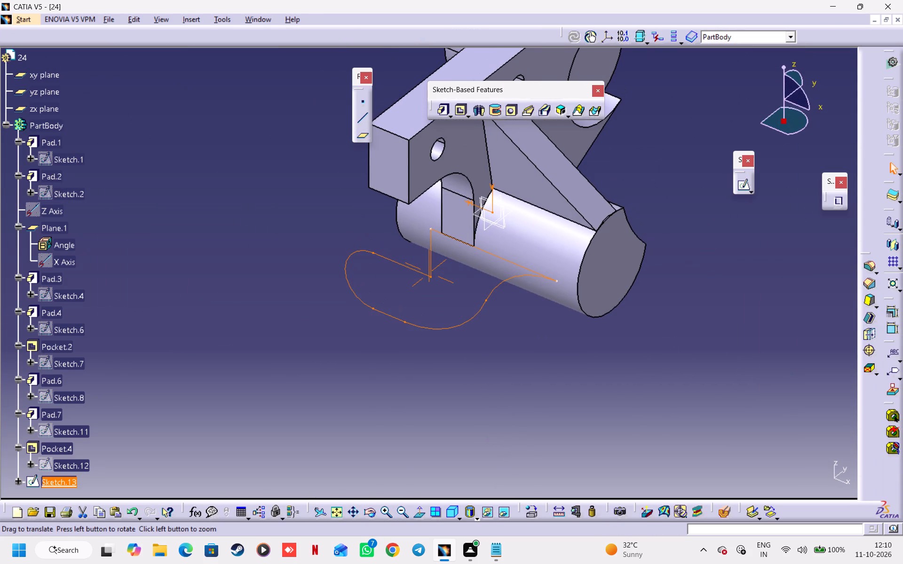
left_click(445, 110)
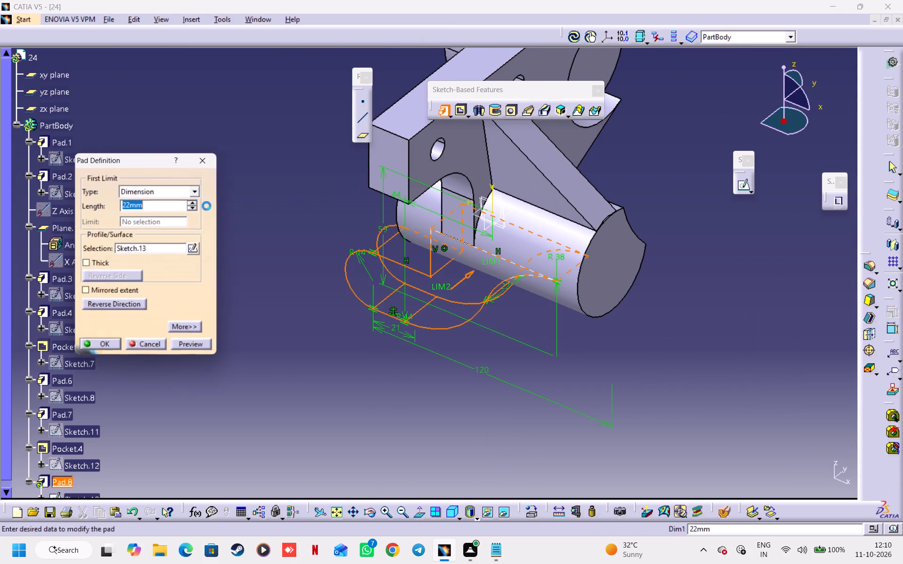
left_click(128, 291)
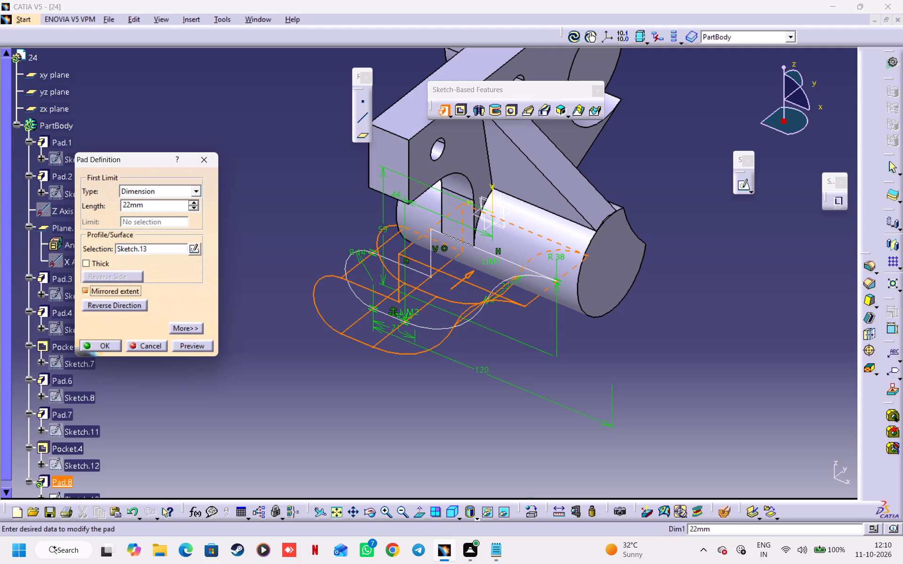
left_click_drag(801, 128, 818, 95)
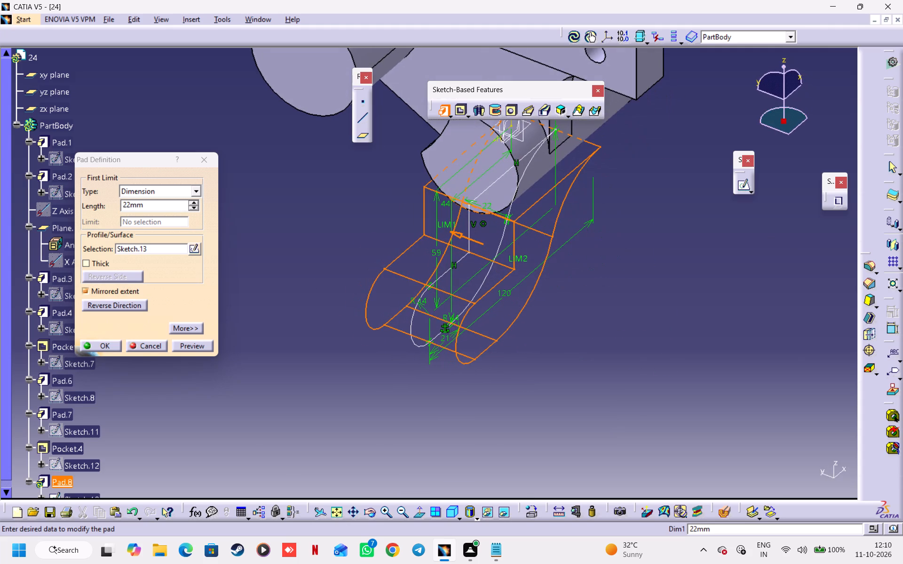
left_click_drag(179, 206, 45, 207)
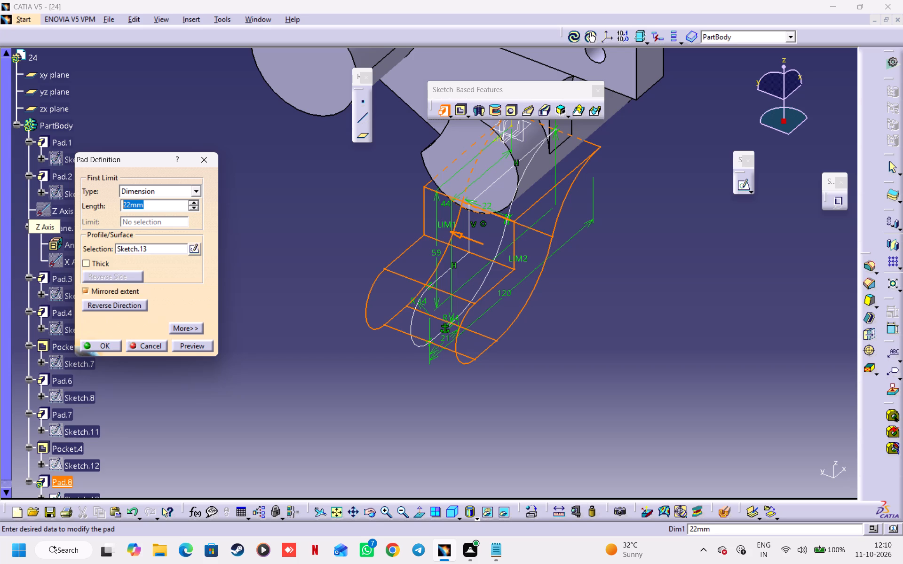
type("12")
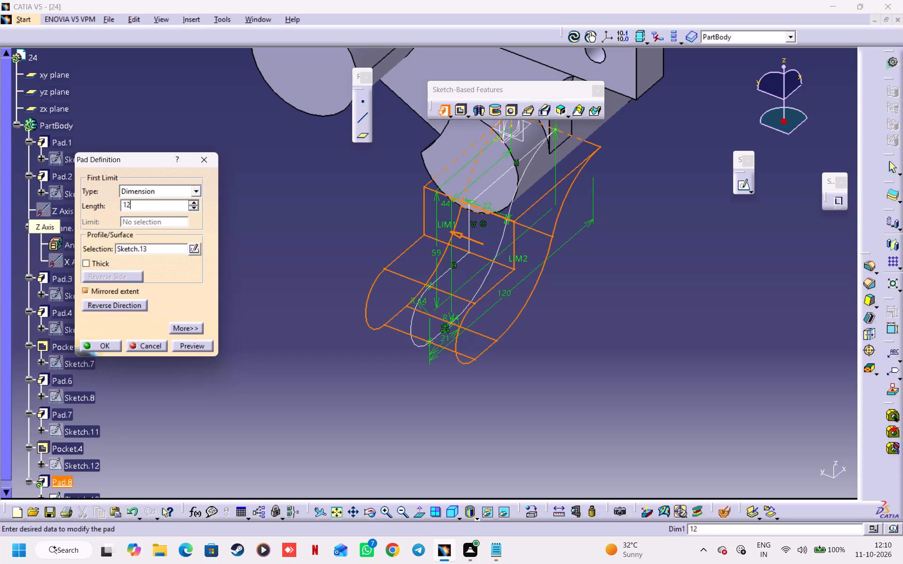
left_click(272, 215)
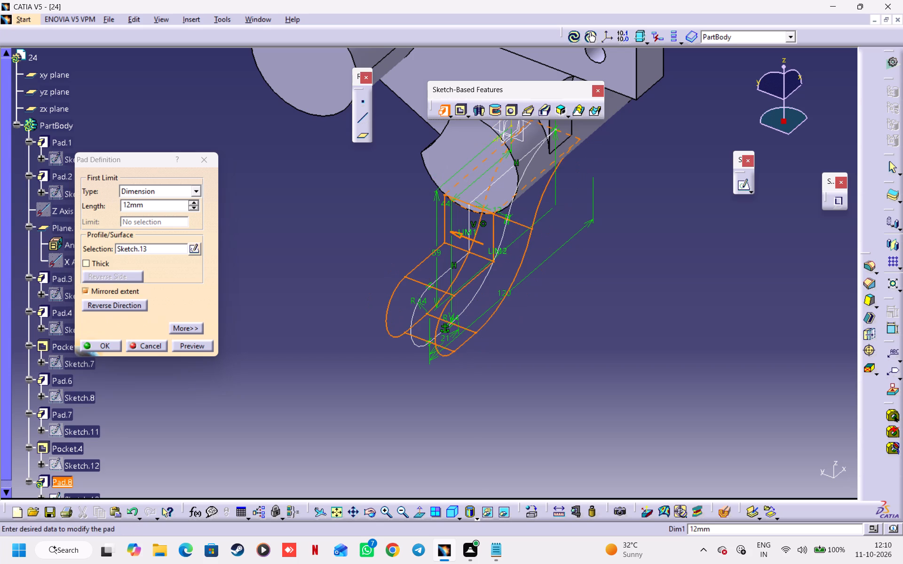
left_click(183, 349)
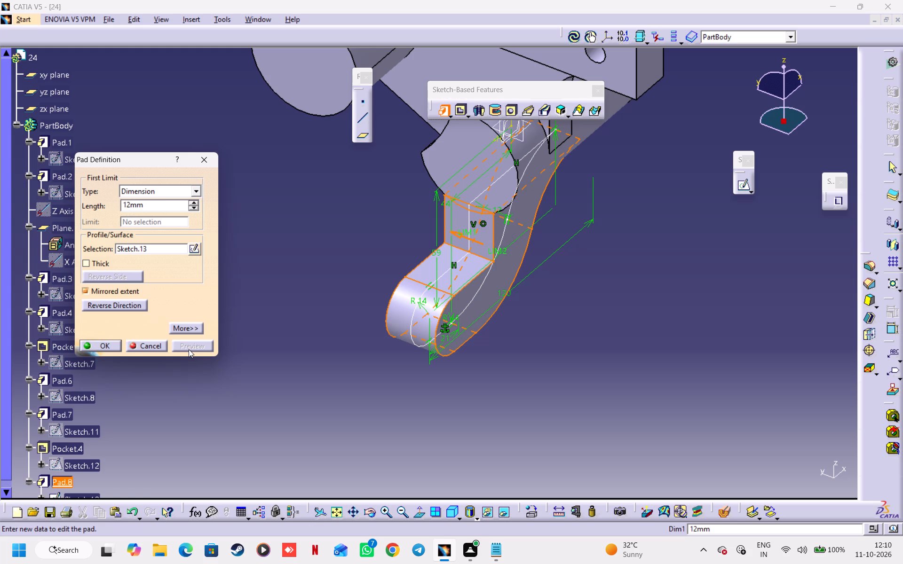
left_click(108, 342)
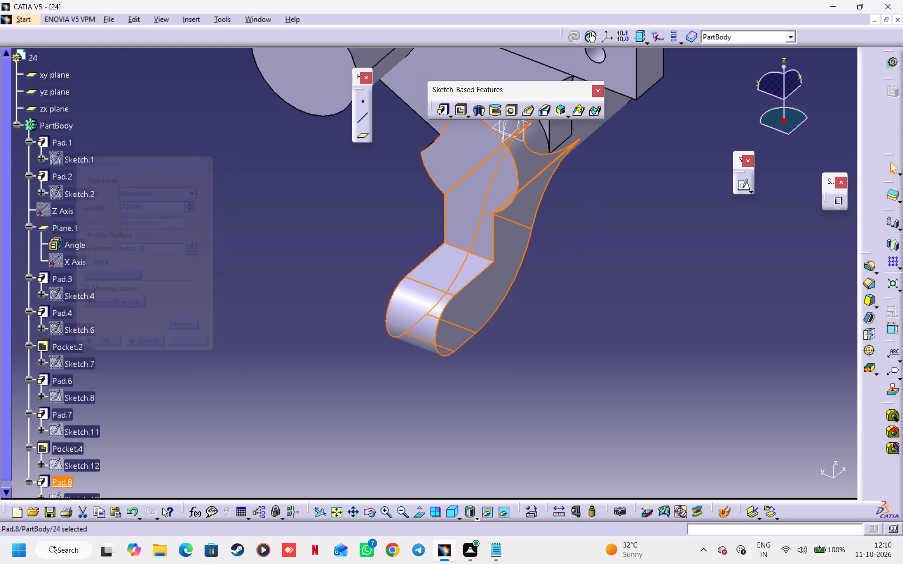
left_click(255, 293)
Reopen the curved pad's profile sketch, add a 5 mm radius circle concentric with the rounded end, and exit the sketch.
middle_click_drag(270, 263, 256, 351)
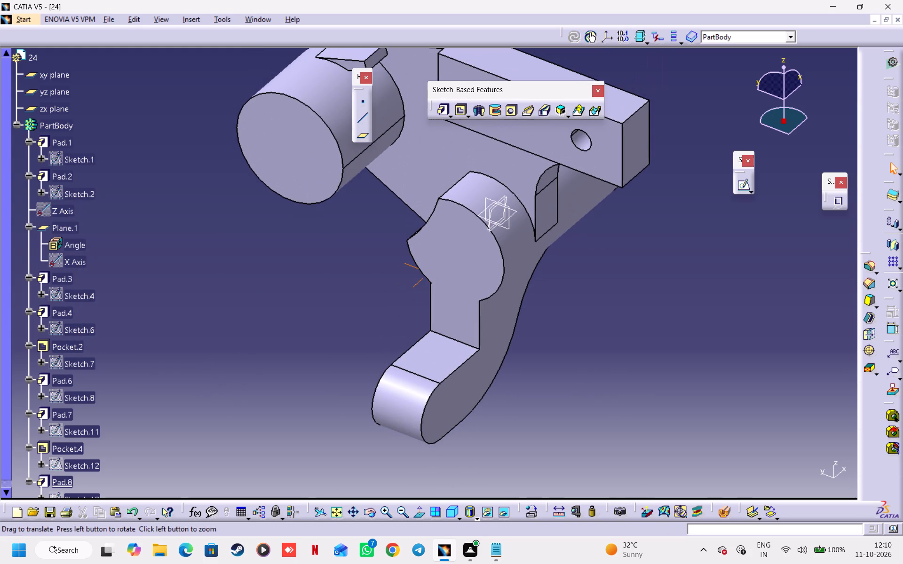
middle_click_drag(261, 353, 242, 248)
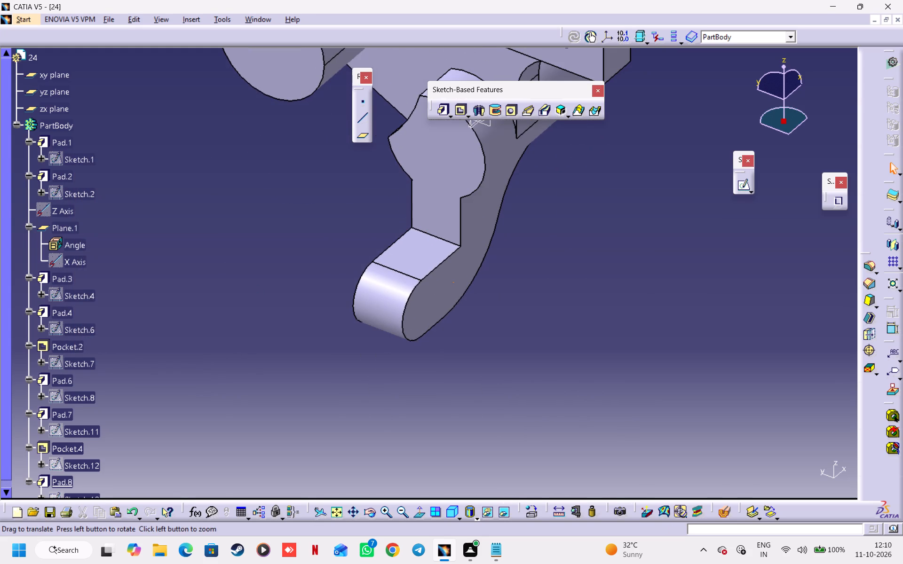
scroll(85, 401, "down", 6)
double_click(86, 232)
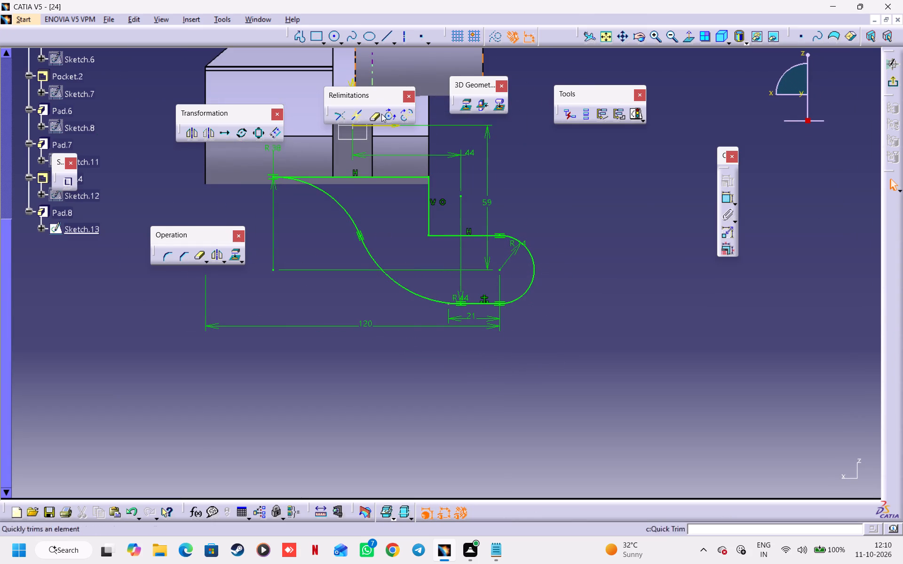
left_click(330, 36)
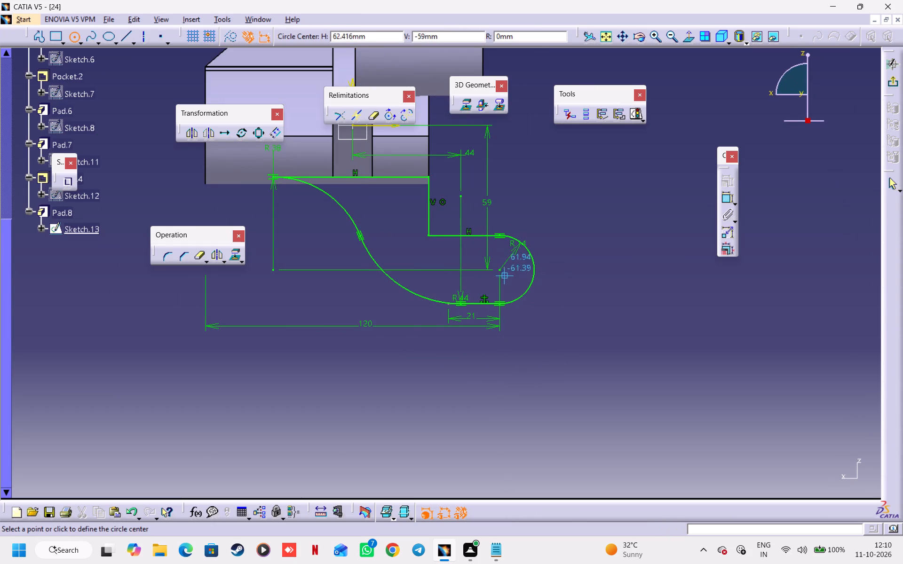
left_click(501, 270)
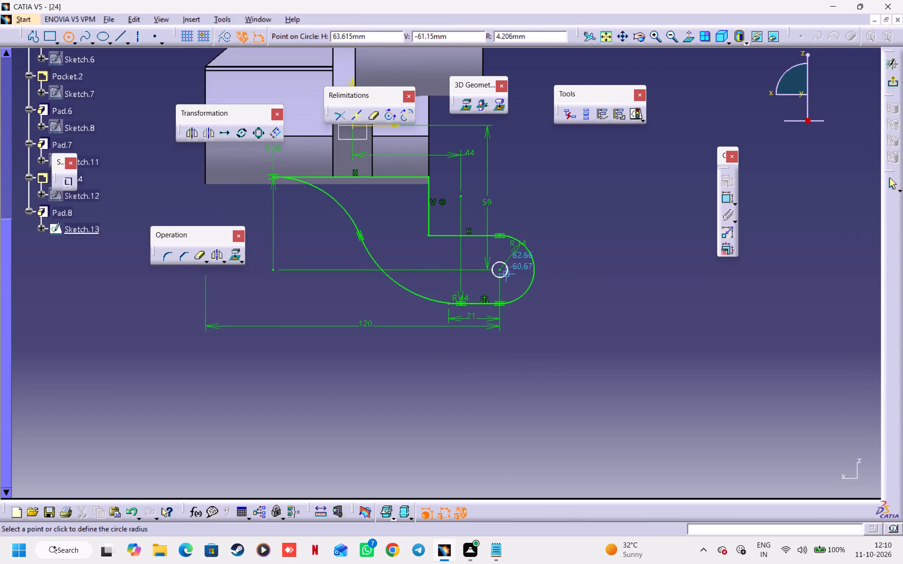
left_click(512, 277)
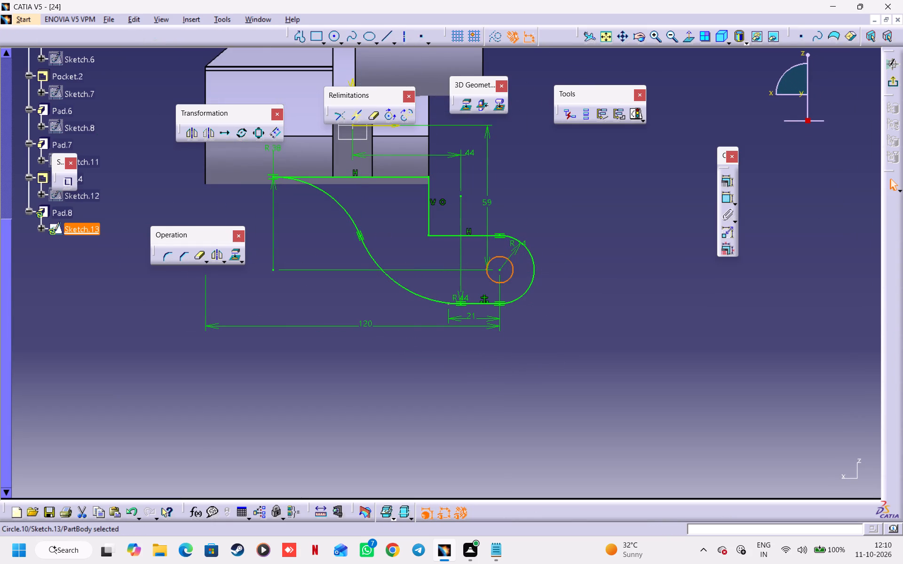
left_click(726, 199)
triple_click(558, 258)
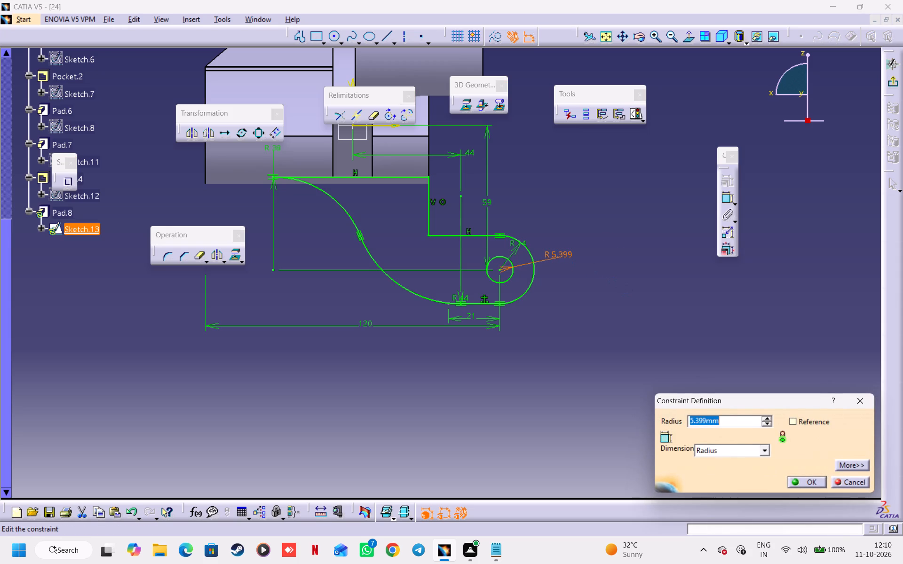
key("5")
key("Return")
left_click(661, 284)
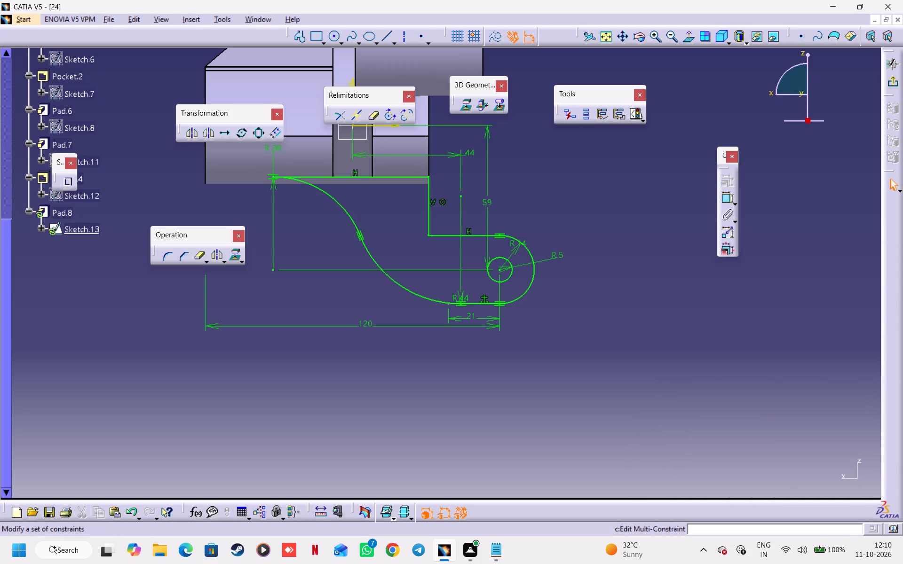
left_click(891, 81)
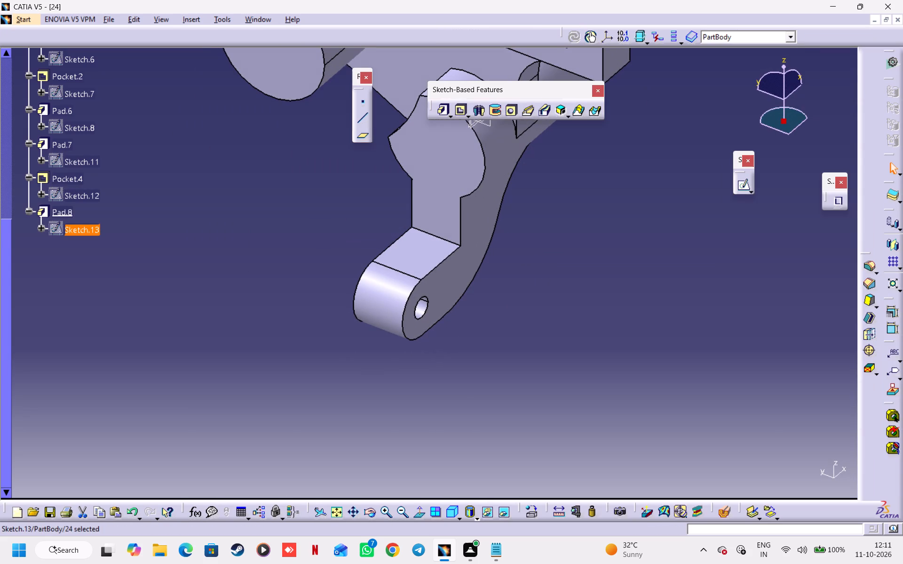
Start a sketch on the curved arm's flat upper face and draw two rectangles, each overlapping one long side of the arm's end.
left_click(434, 266)
left_click(737, 183)
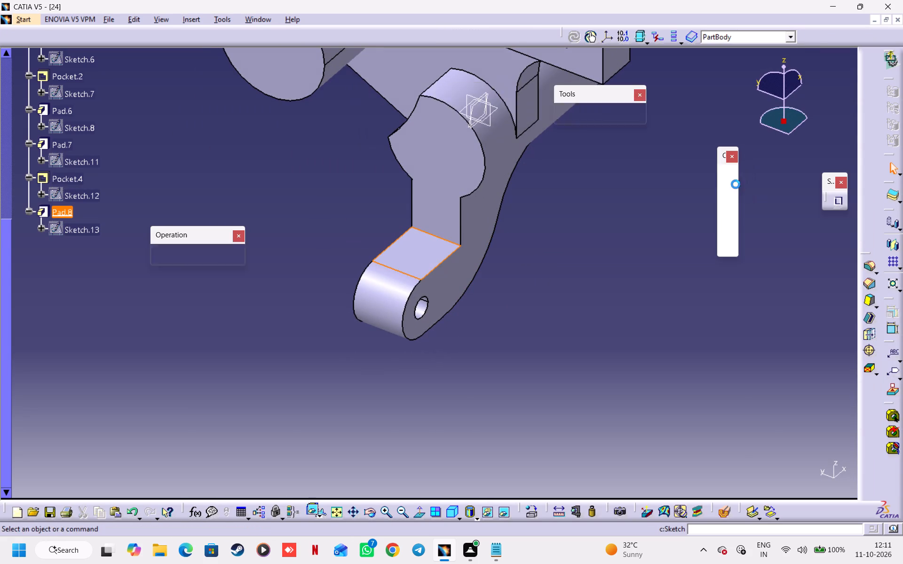
middle_click_drag(459, 301, 510, 345)
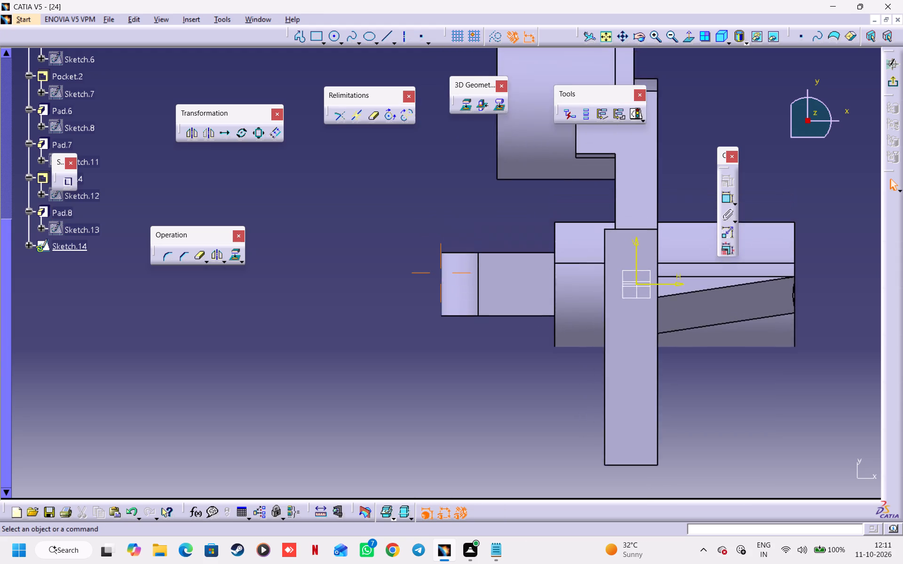
middle_click_drag(510, 345, 509, 354)
middle_click_drag(490, 378, 489, 329, "ctrl")
middle_click_drag(498, 372, 440, 336)
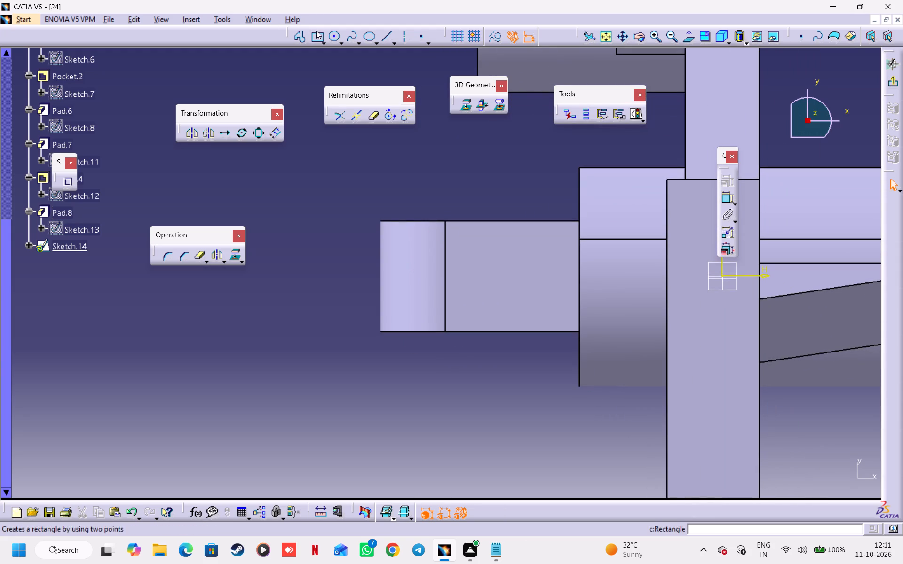
left_click(314, 34)
left_click(360, 314)
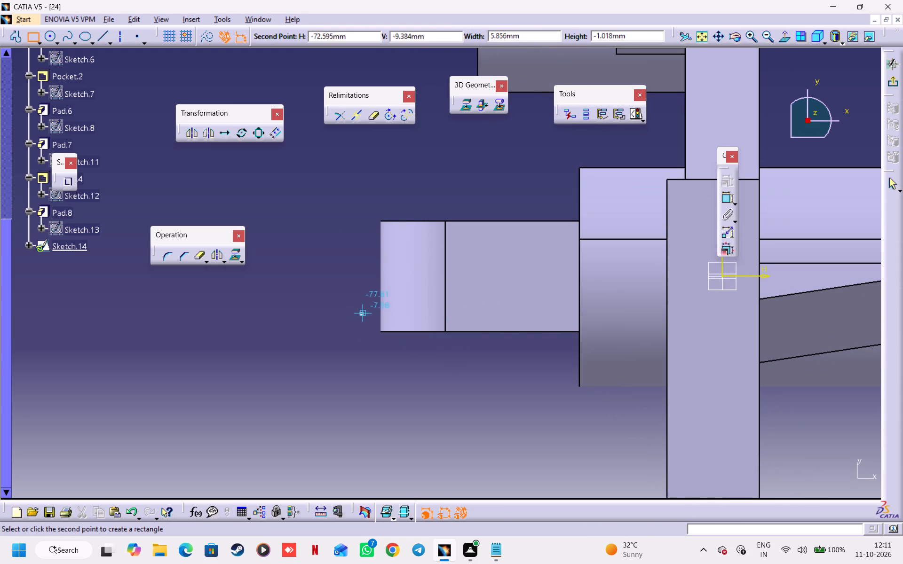
left_click(530, 343)
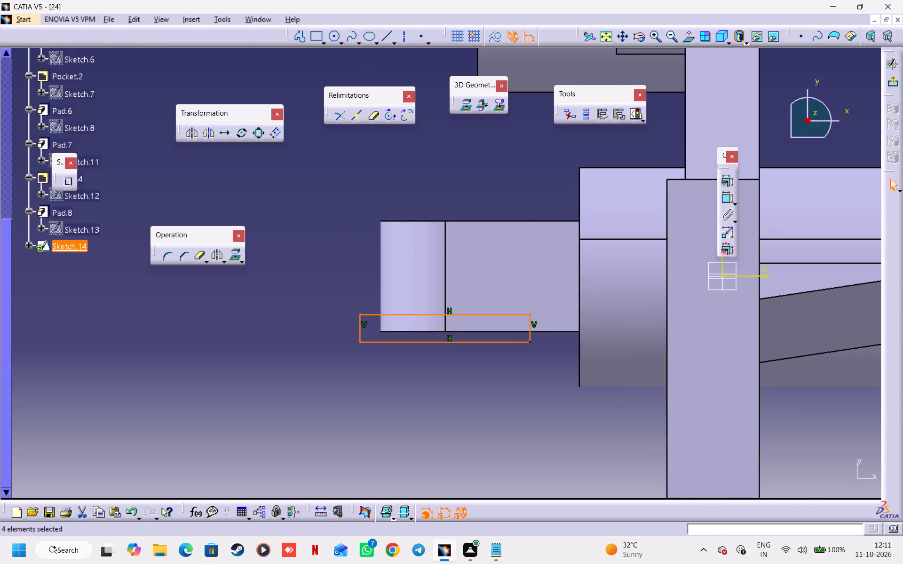
left_click(319, 35)
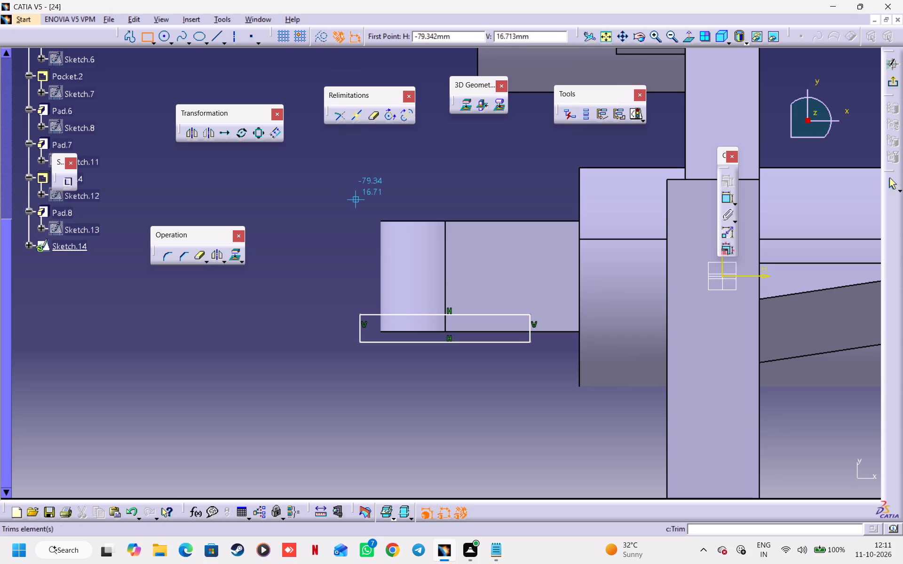
left_click(357, 201)
left_click(531, 240)
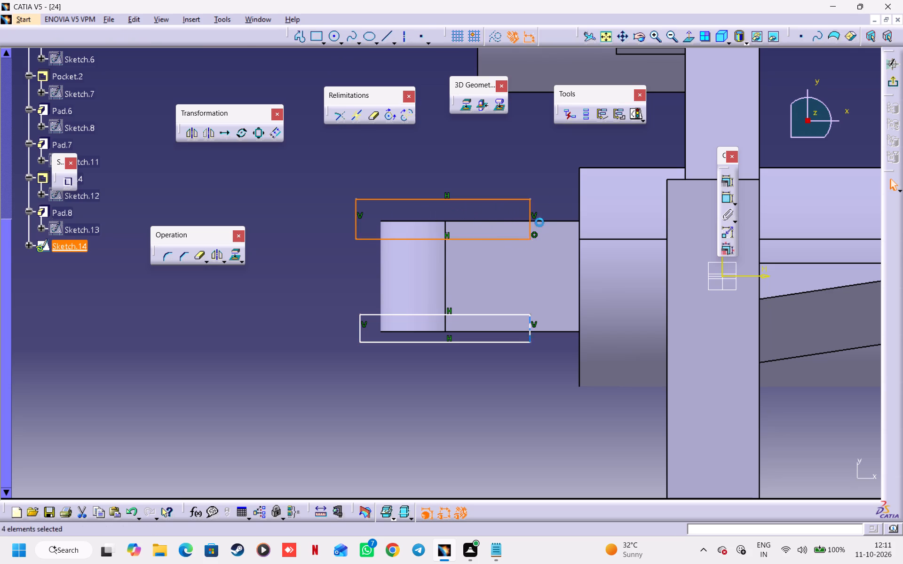
left_click(543, 188)
Constrain the distance between the two rectangles' inner edges to 14 mm.
double_click(725, 197)
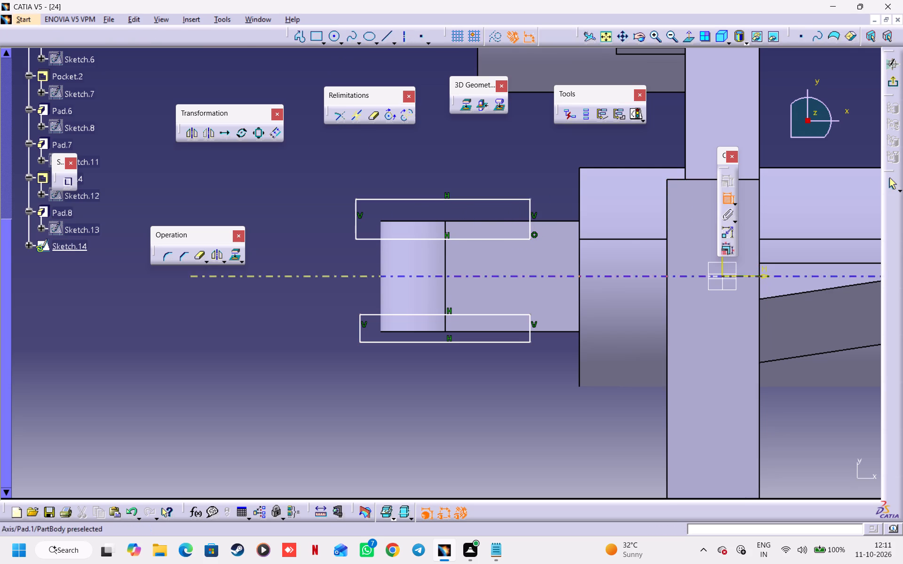
left_click(522, 241)
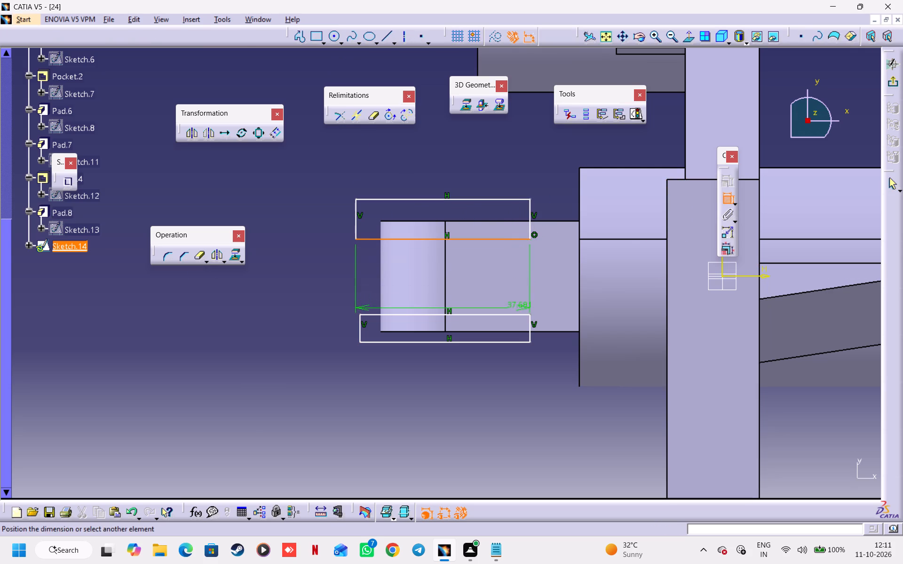
left_click(519, 313)
left_click(327, 276)
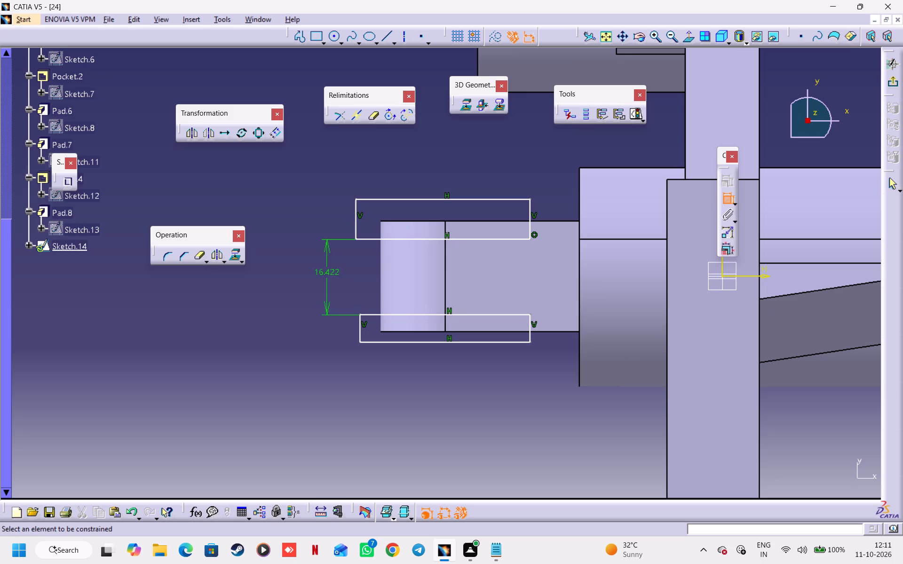
double_click(327, 273)
type("14")
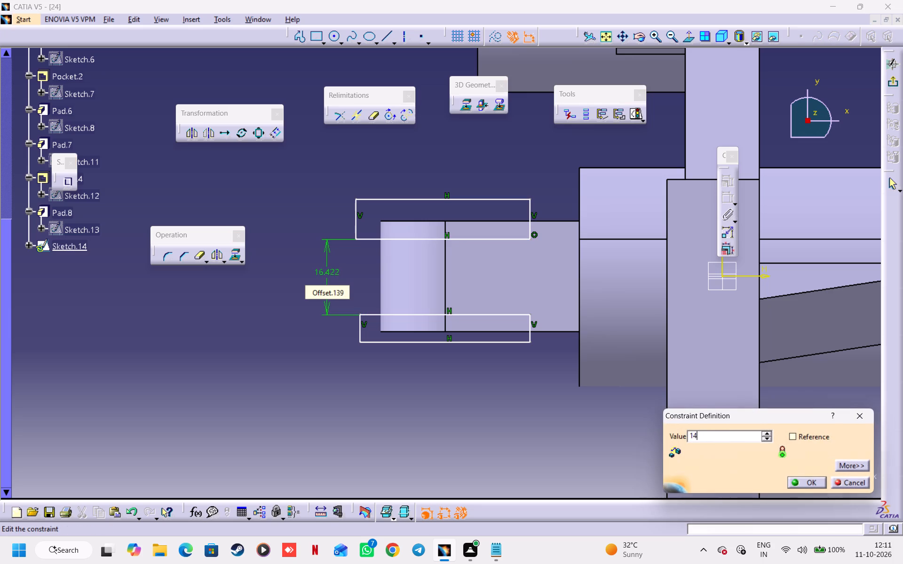
key("Return")
Constrain the lower rectangle's inner edge to 7 mm from the sketch's horizontal axis, and leave the constraint command.
middle_click_drag(411, 275, 229, 271)
middle_click_drag(339, 270, 339, 284, "ctrl")
left_click(351, 305)
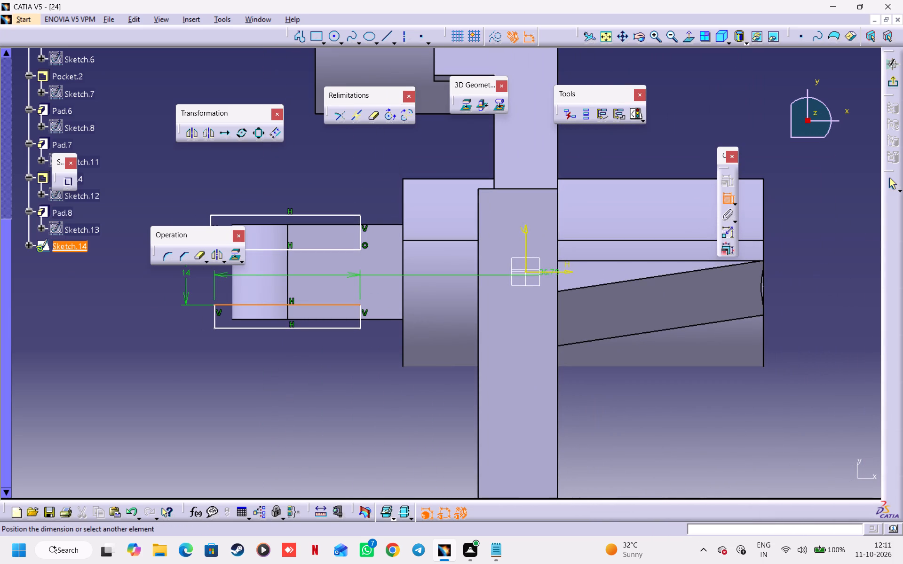
left_click(567, 273)
left_click(372, 366)
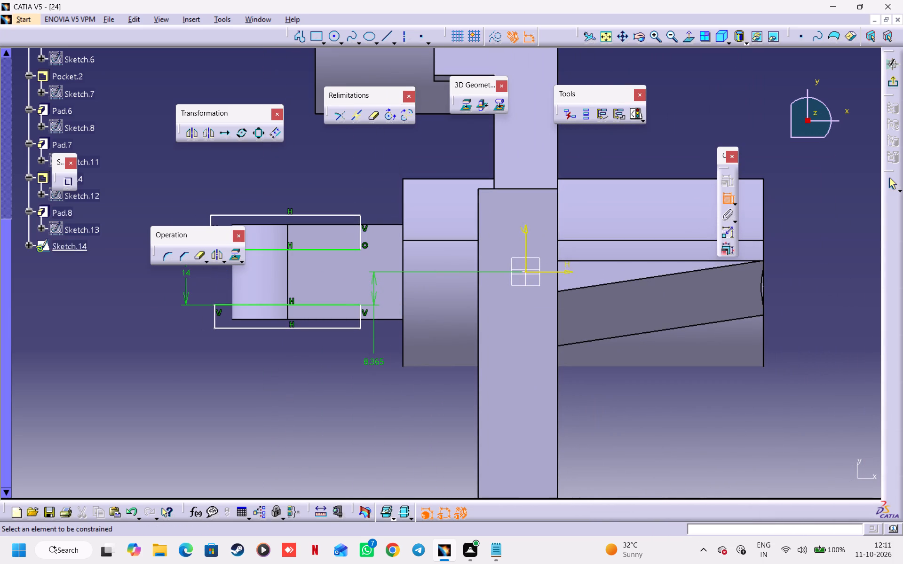
left_click(374, 362)
left_click(374, 362)
key("7")
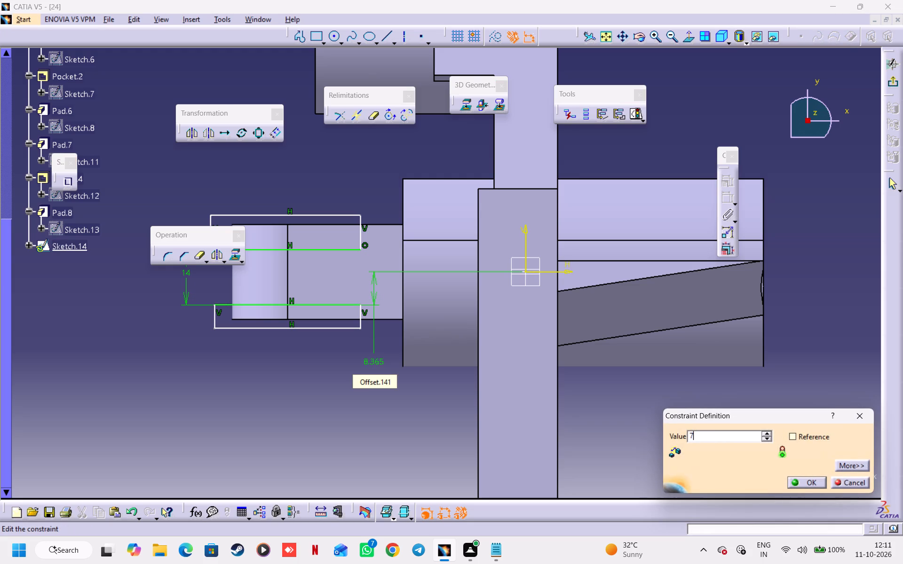
key("Return")
middle_click_drag(289, 359, 382, 376)
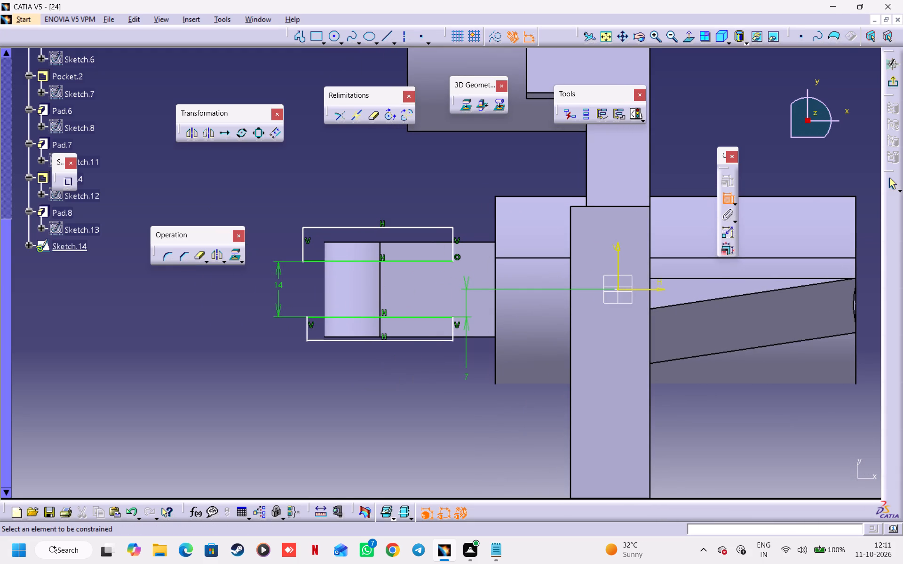
left_click(724, 198)
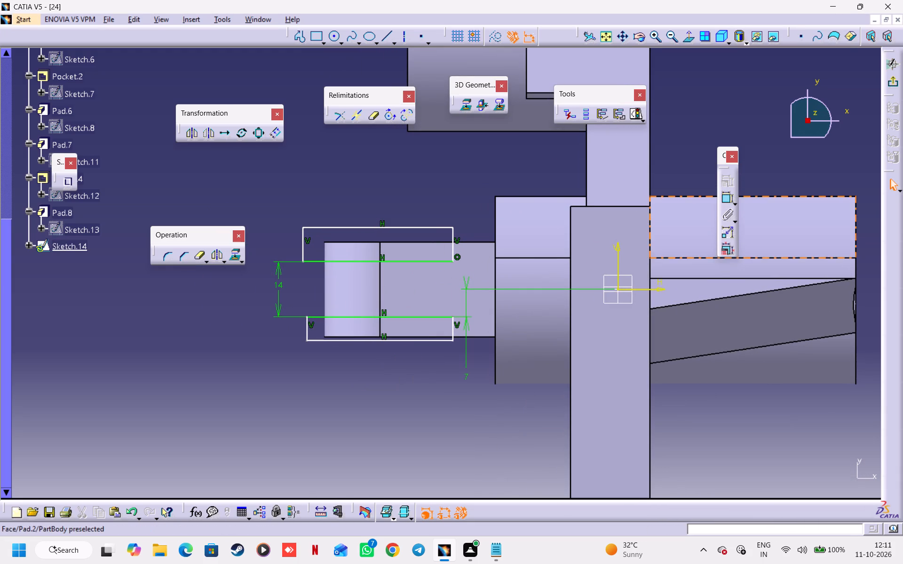
Exit the sketch and pocket both rectangles with the Up to last limit to narrow the curved arm's end.
left_click(895, 82)
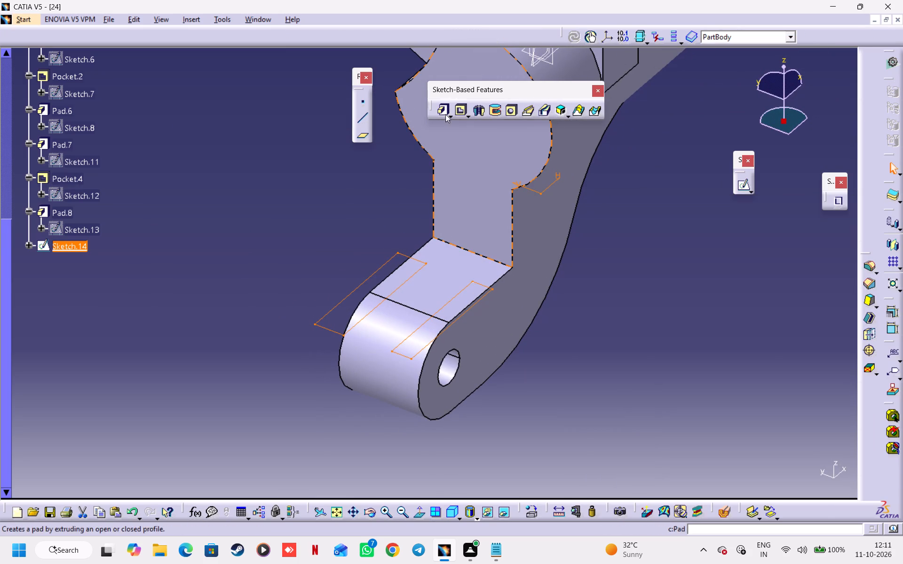
left_click(459, 107)
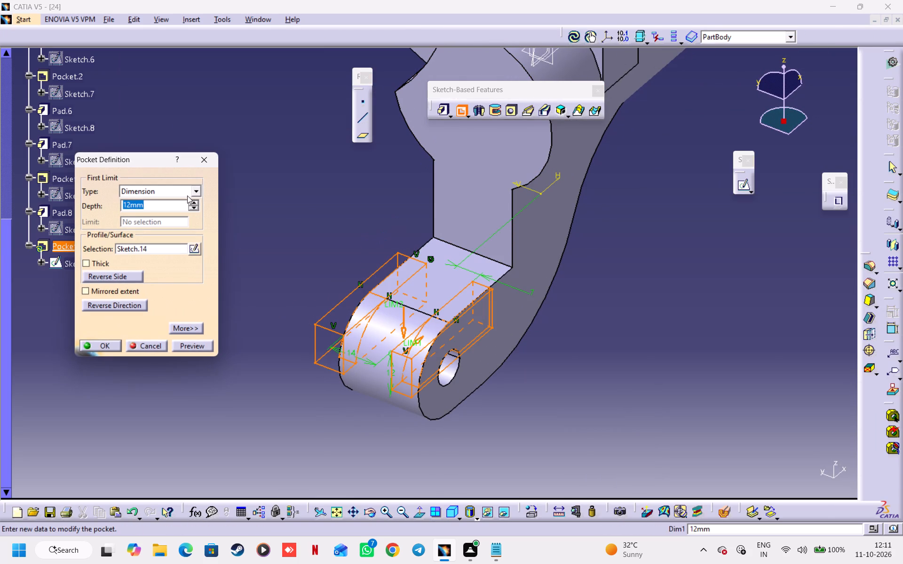
left_click(195, 190)
left_click(169, 217)
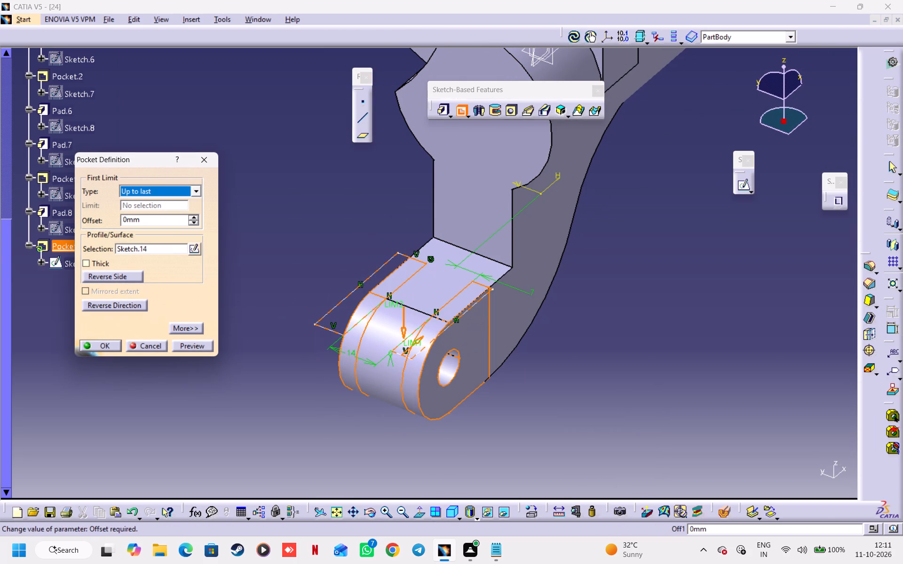
left_click(110, 347)
left_click(214, 286)
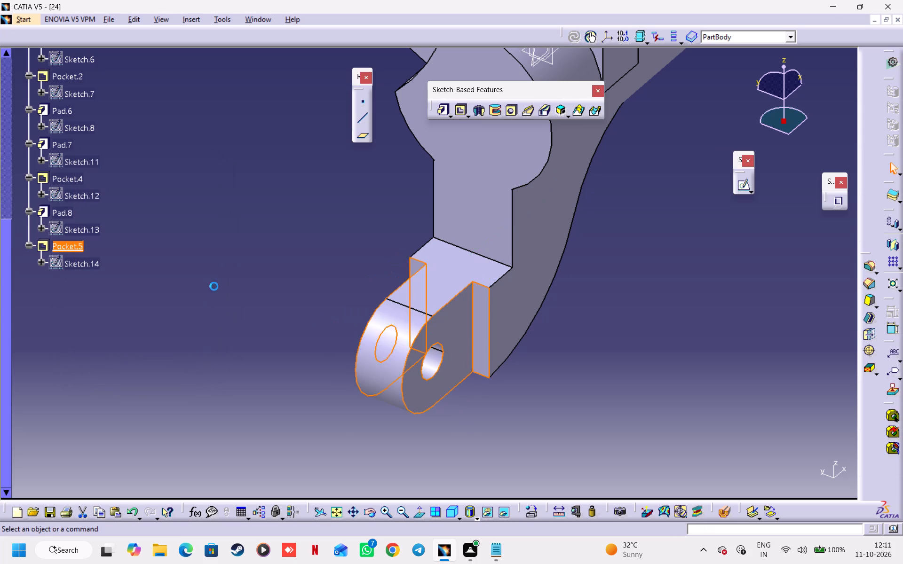
Examine the whole part from several angles, including the narrowed arm end, the cylinders and the rib.
left_click(456, 509)
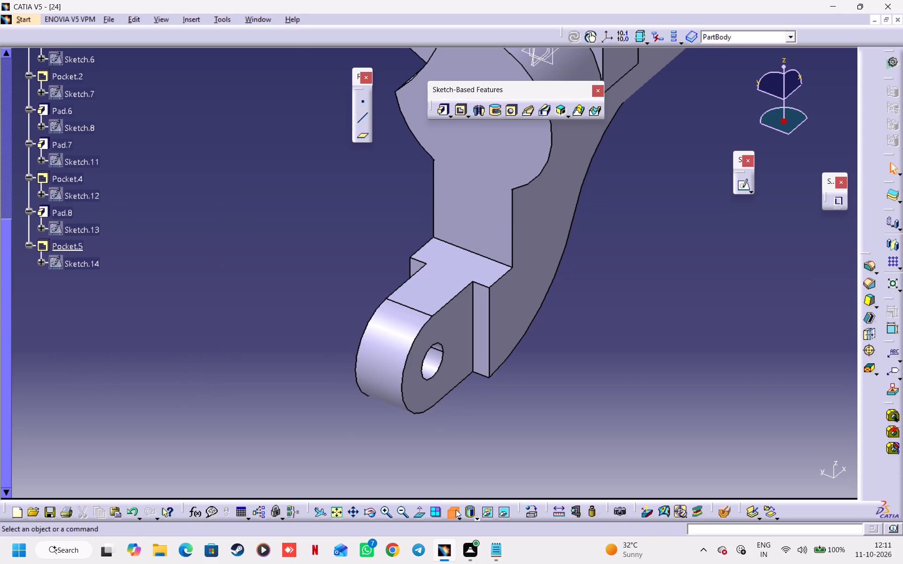
middle_click_drag(550, 376, 537, 450, "ctrl")
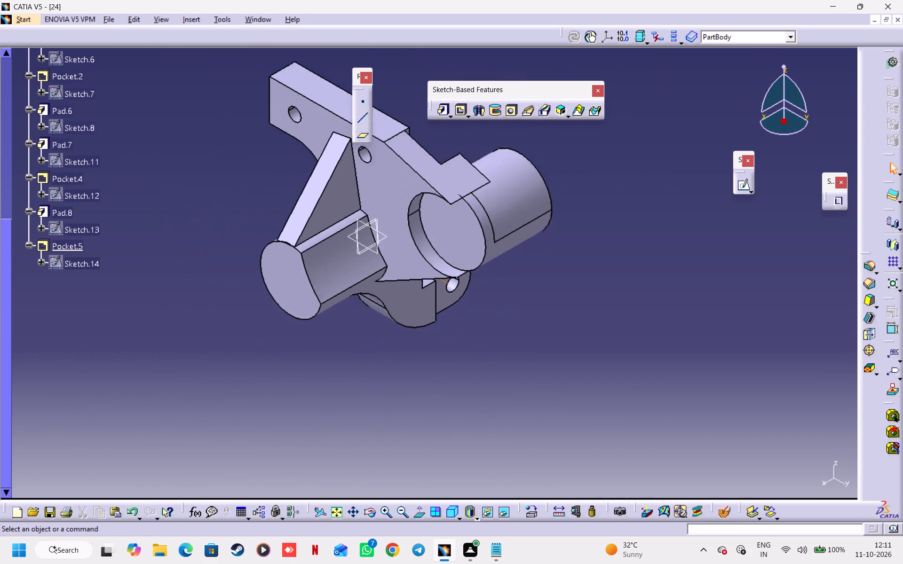
middle_click_drag(537, 450, 535, 463, "ctrl")
left_click_drag(781, 133, 814, 133)
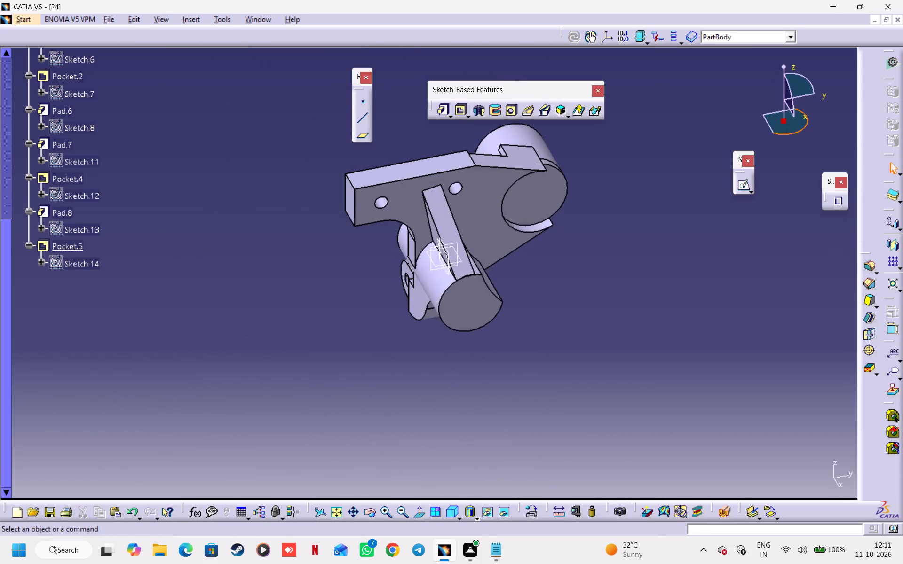
left_click_drag(814, 133, 832, 125)
middle_click_drag(605, 243, 570, 304)
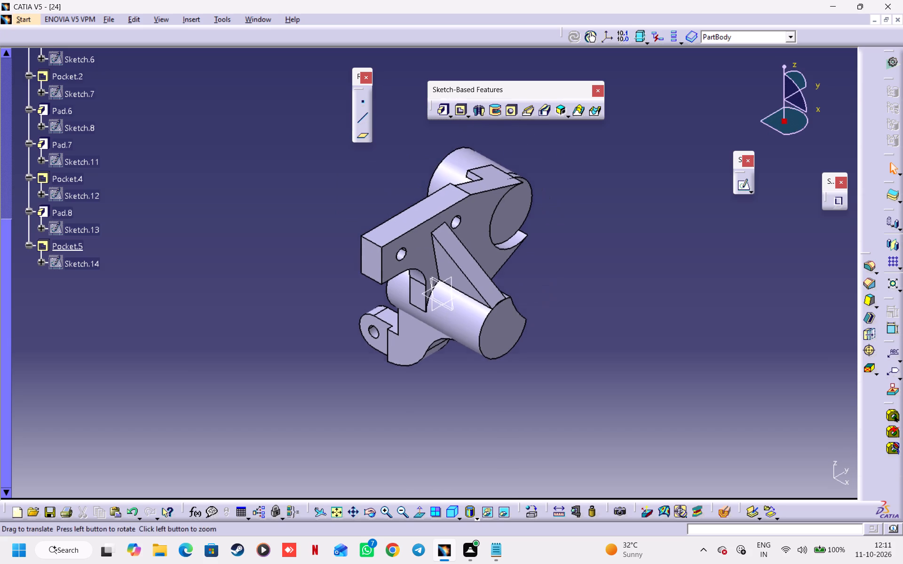
middle_click_drag(570, 304, 543, 346)
middle_click_drag(543, 346, 544, 324, "ctrl")
middle_click_drag(550, 336, 585, 303)
middle_click_drag(585, 328, 586, 313, "ctrl")
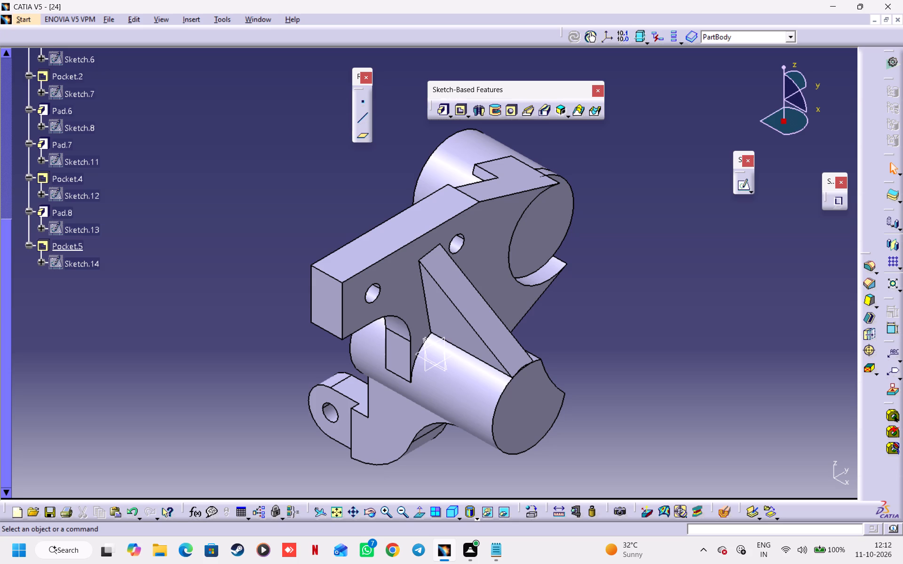
middle_click_drag(581, 331, 581, 321)
middle_click(581, 321)
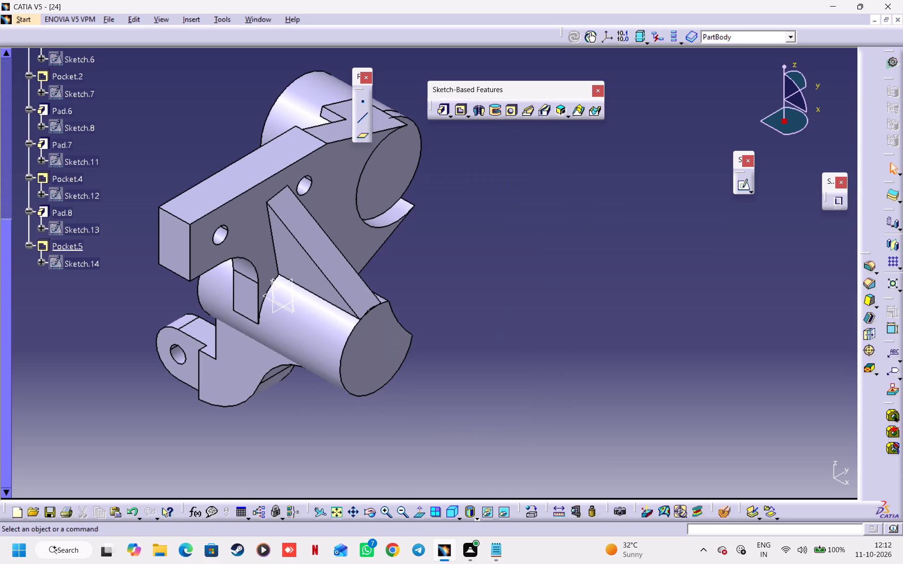
middle_click_drag(512, 335, 618, 371)
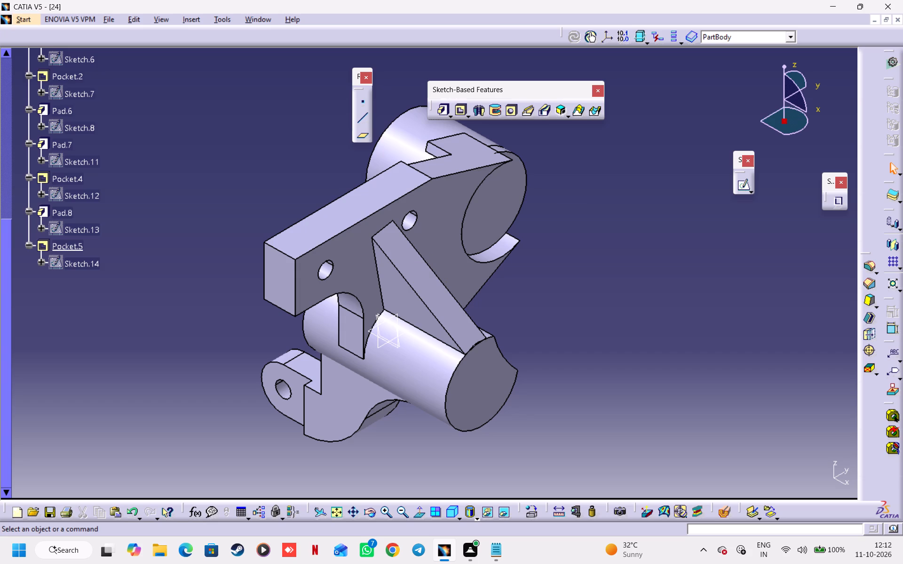
left_click_drag(800, 132, 805, 130)
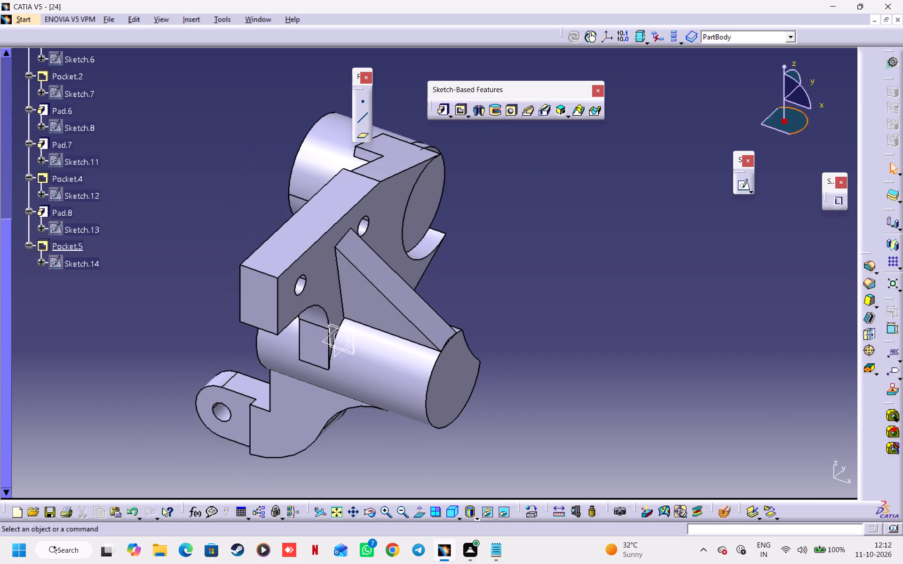
left_click_drag(805, 130, 806, 129)
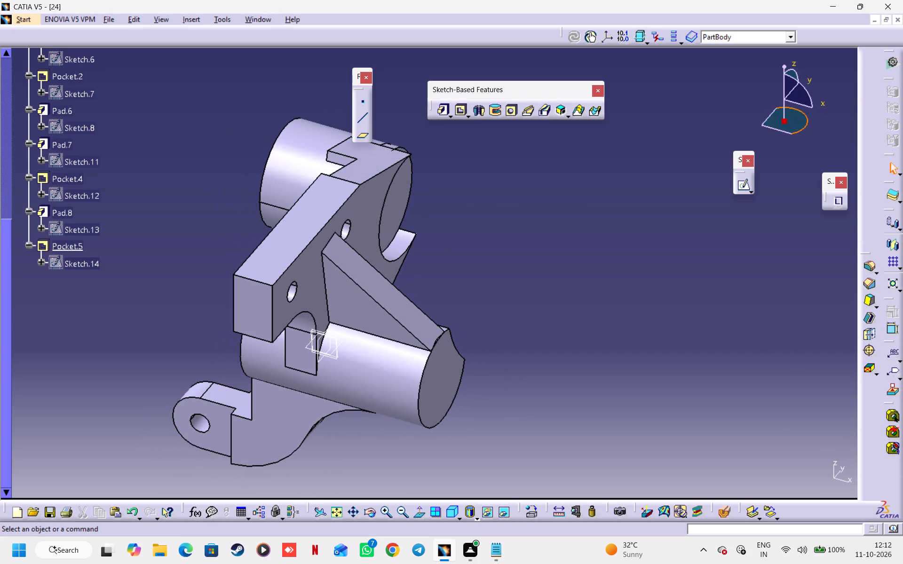
left_click_drag(806, 129, 806, 130)
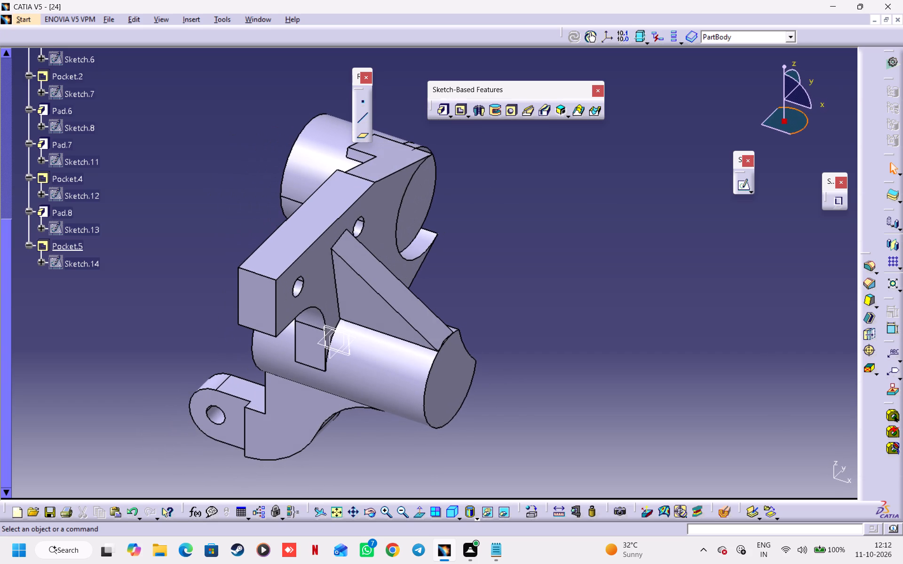
left_click_drag(806, 130, 806, 130)
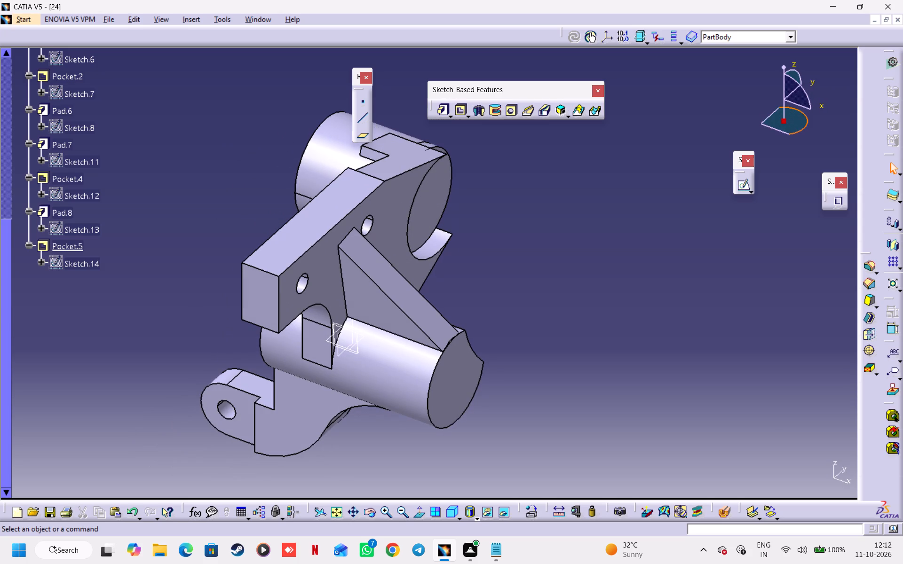
middle_click_drag(599, 202, 614, 235)
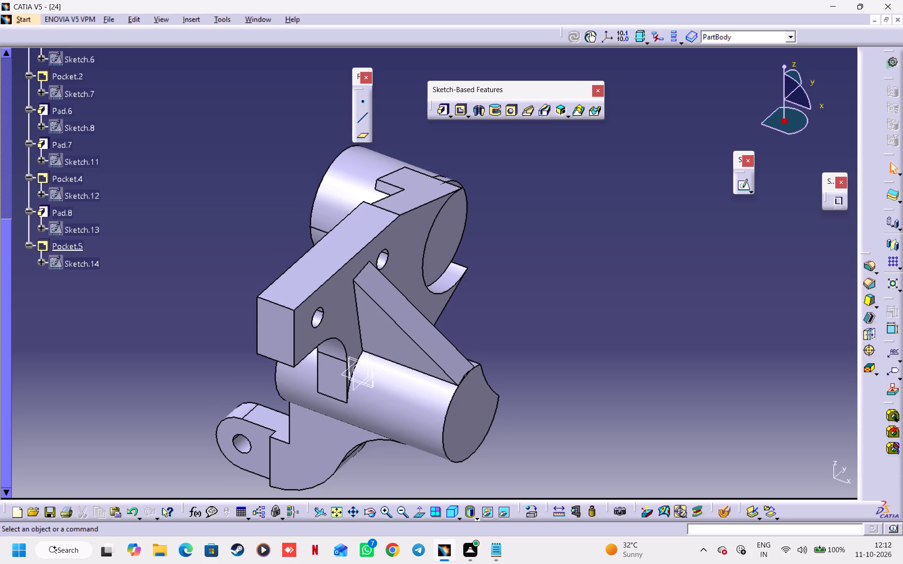
middle_click_drag(617, 317, 602, 243)
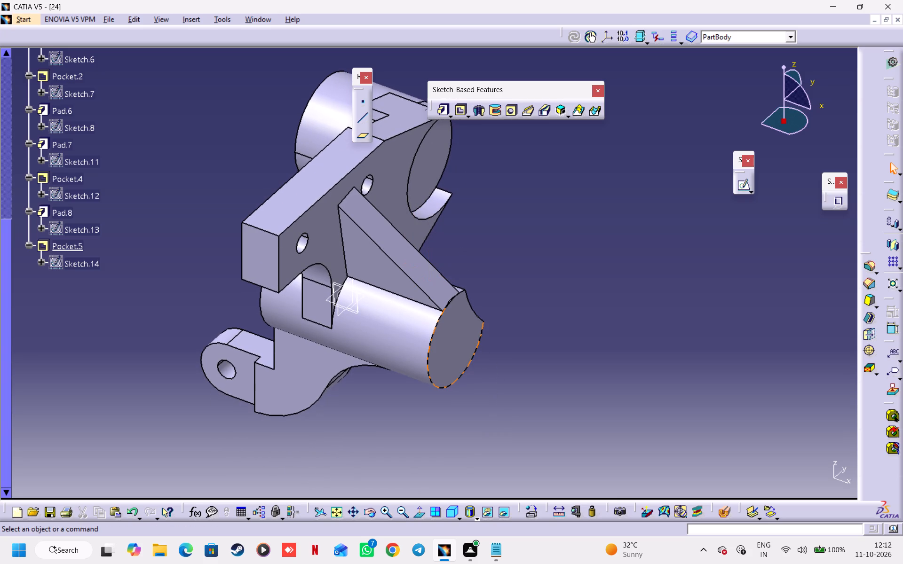
Start a sketch on the yz plane and draw a circle about 21 mm in diameter centred on the origin.
left_click(339, 315)
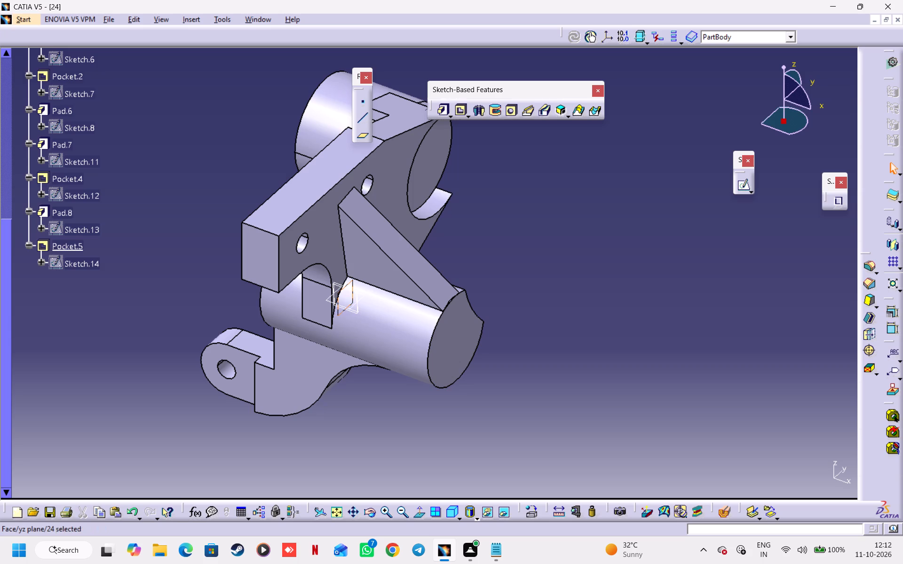
left_click(742, 186)
middle_click_drag(541, 255, 594, 323)
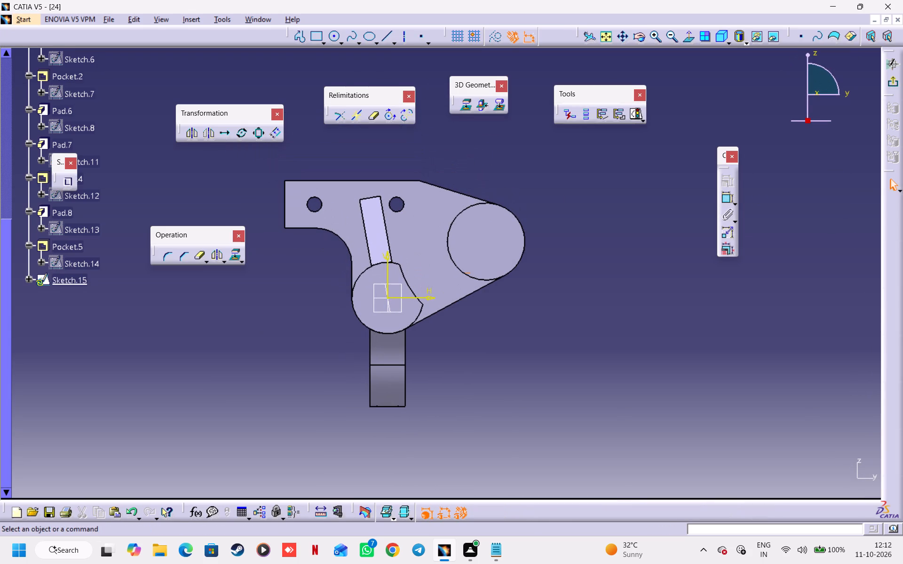
left_click(333, 38)
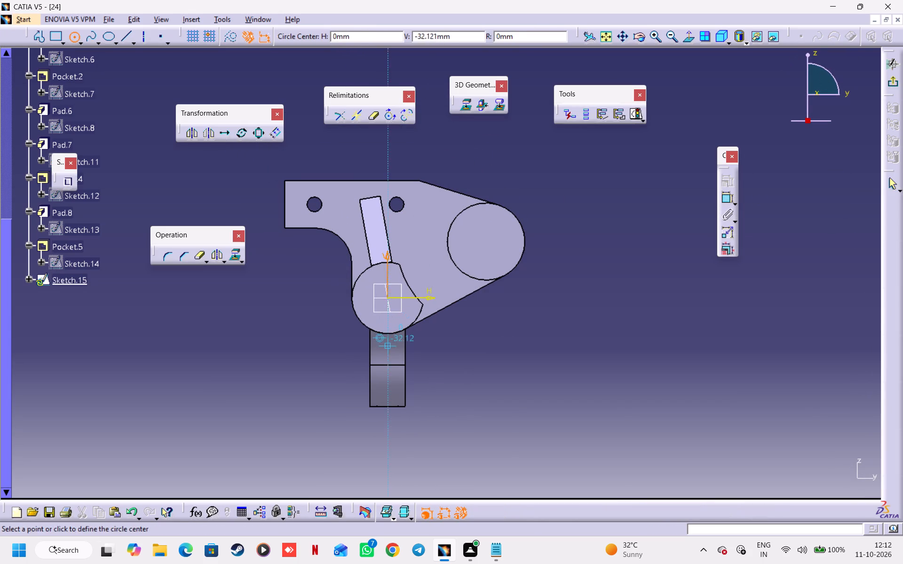
left_click(387, 299)
left_click(397, 285)
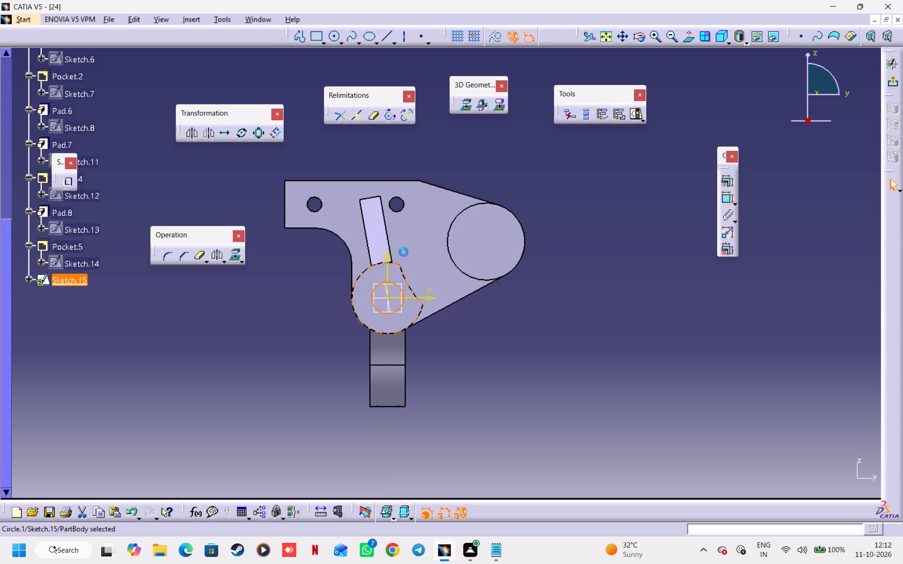
Draw a second circle about 21 mm in diameter inside the larger cylinder and make it concentric with the plate's rounded outer edge.
left_click(332, 34)
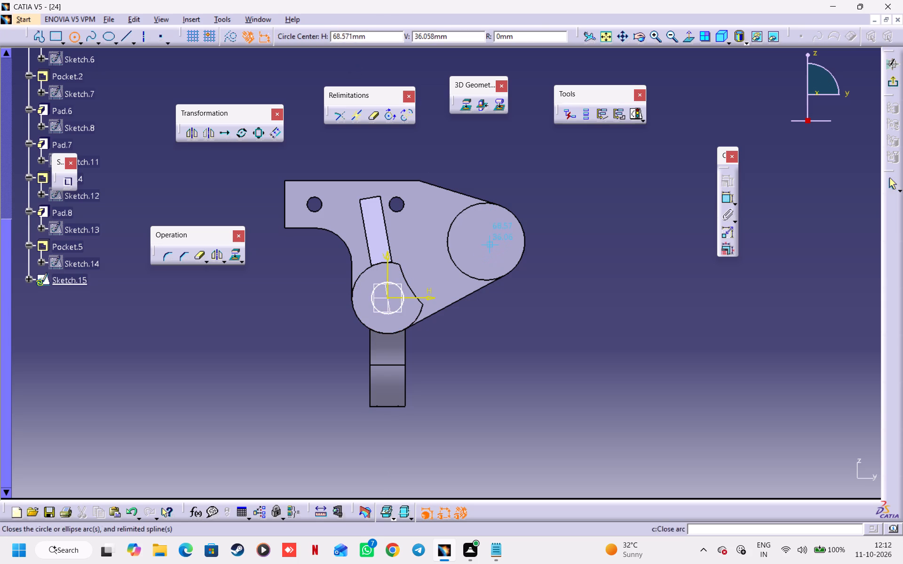
left_click(489, 243)
left_click(502, 233)
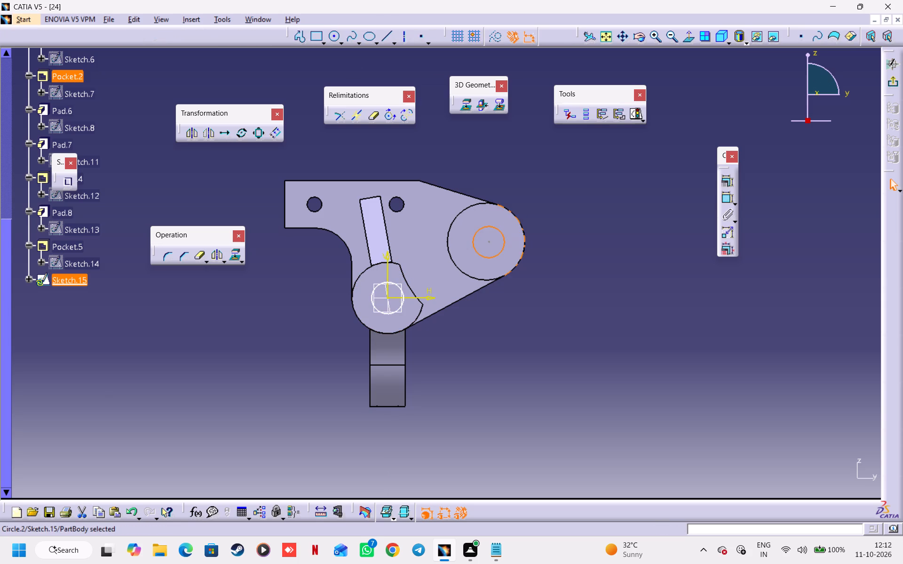
left_click(519, 219, "ctrl")
left_click(725, 180)
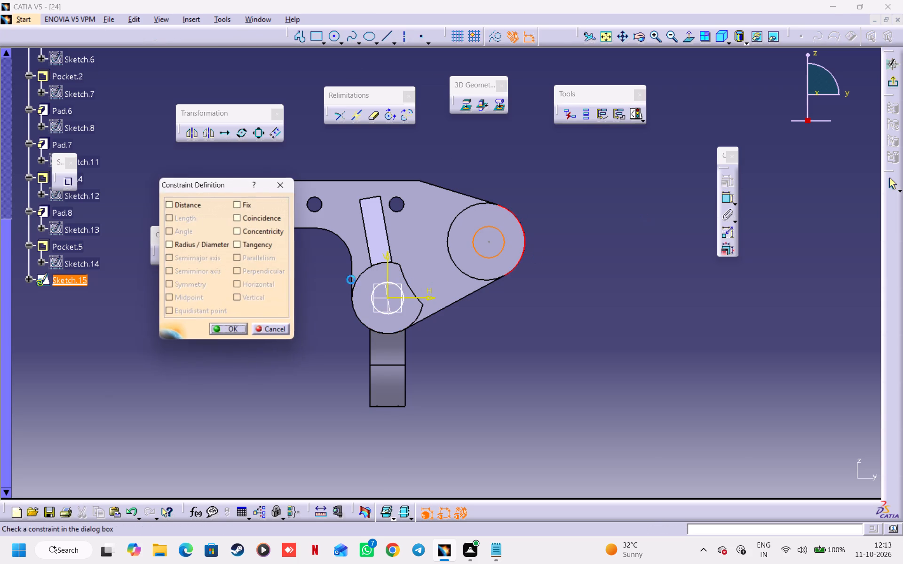
left_click(264, 230)
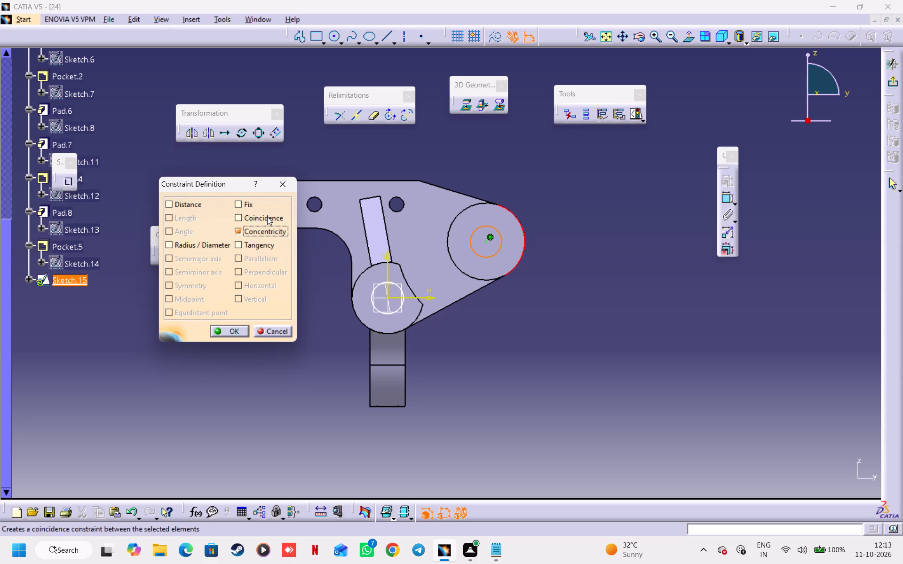
left_click(238, 329)
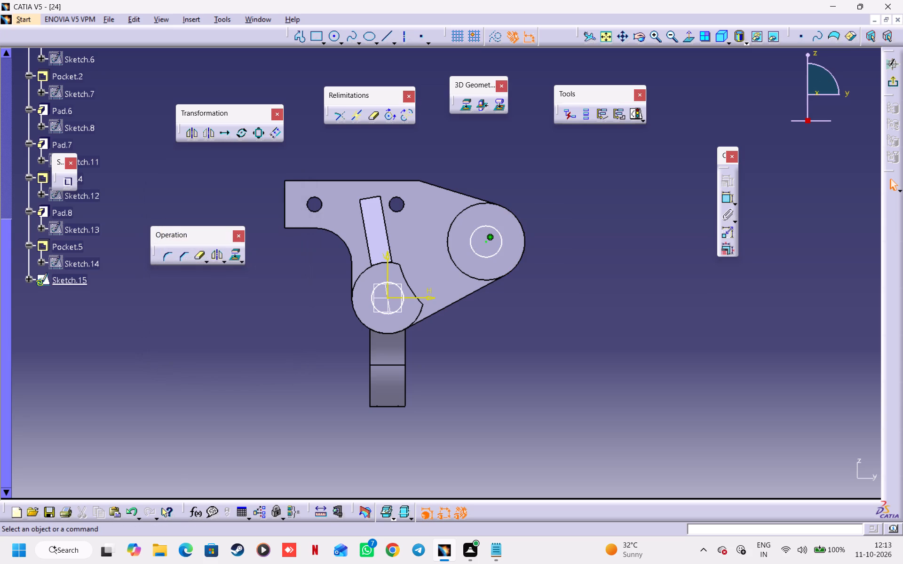
Dimension the circle inside the larger cylinder as a diameter and set it to 28 mm.
double_click(728, 200)
left_click(496, 255)
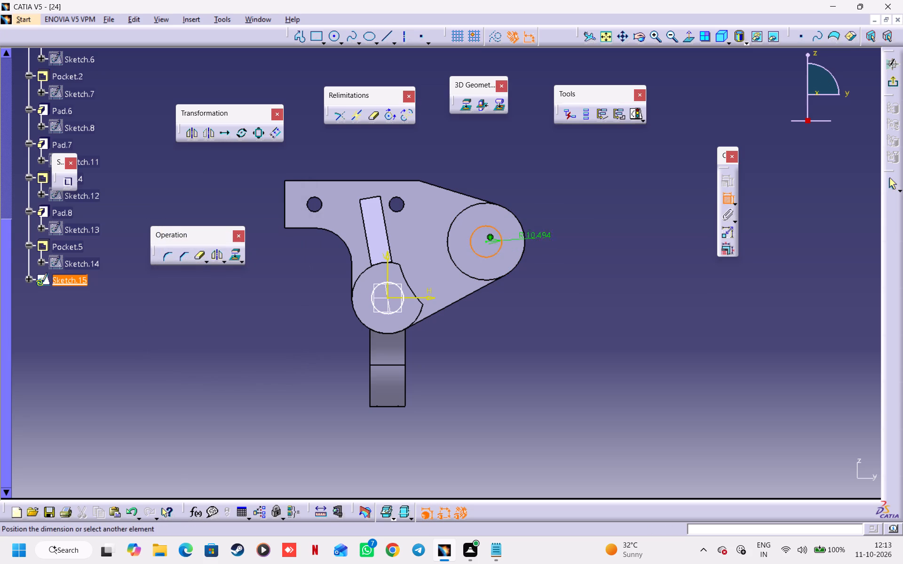
left_click(546, 223)
double_click(546, 222)
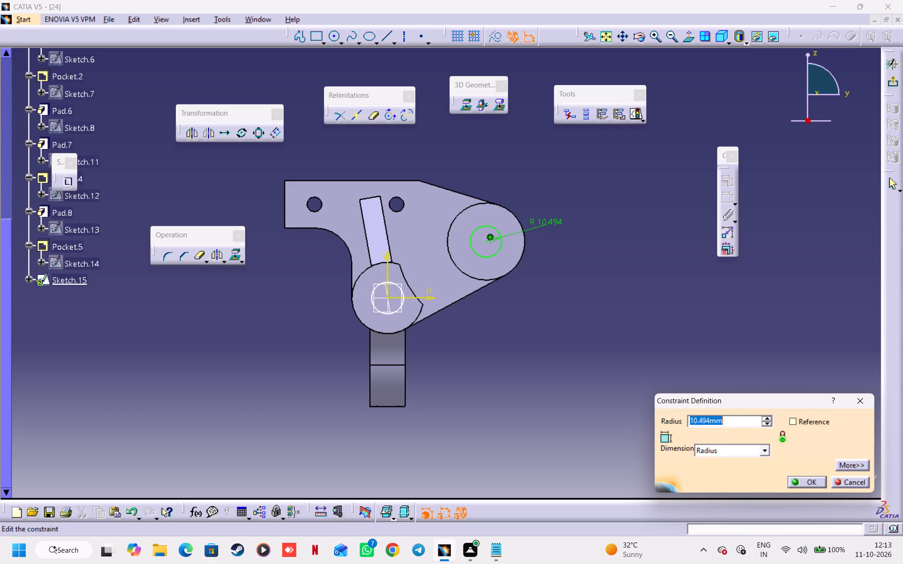
left_click(764, 452)
left_click(726, 473)
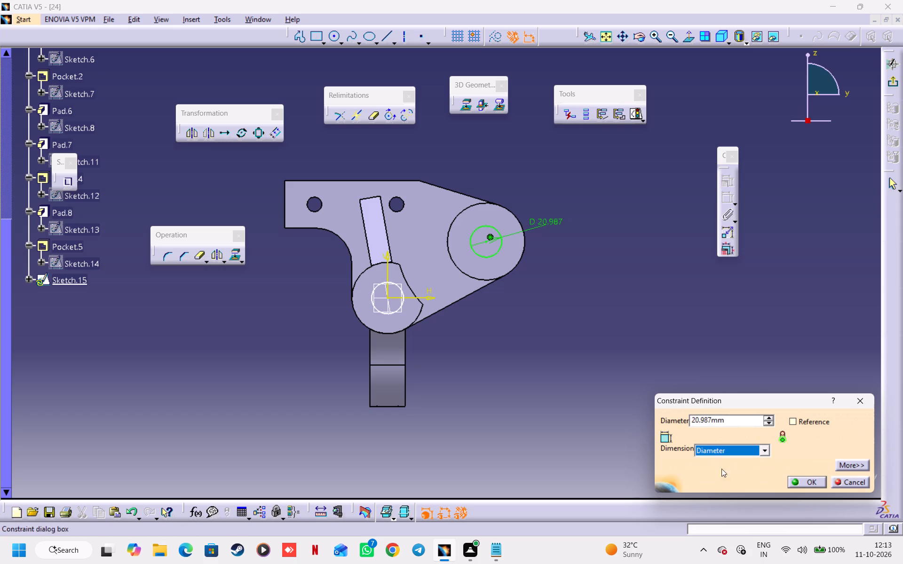
double_click(553, 219)
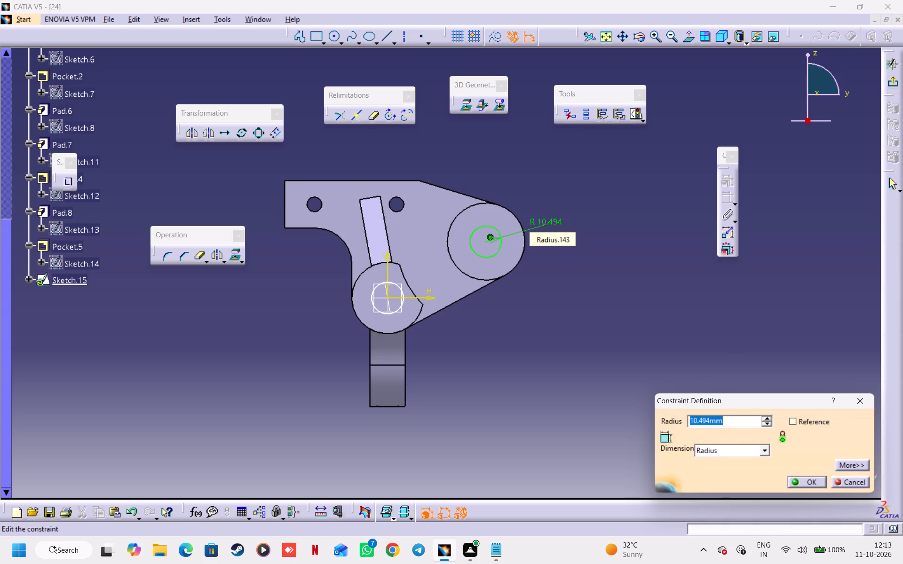
left_click(766, 452)
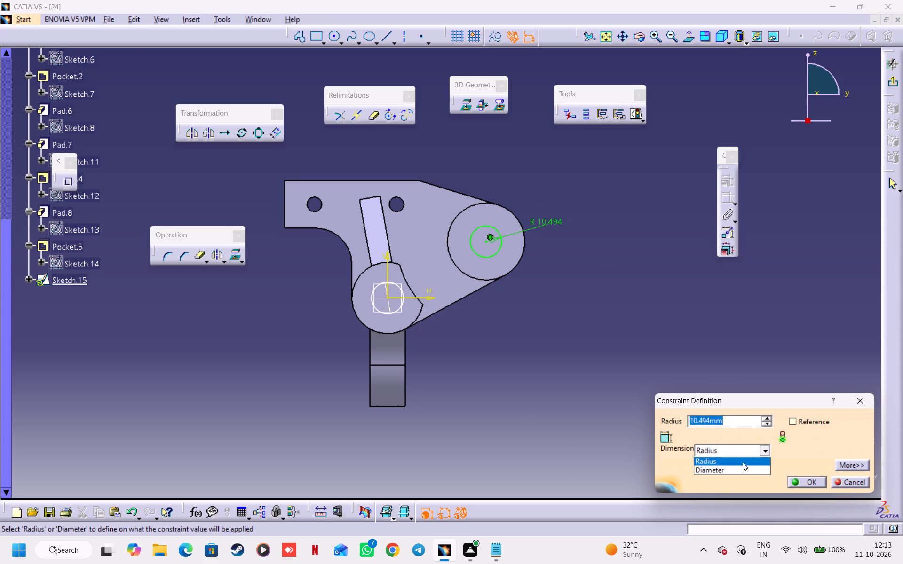
left_click(733, 470)
left_click_drag(728, 422, 609, 415)
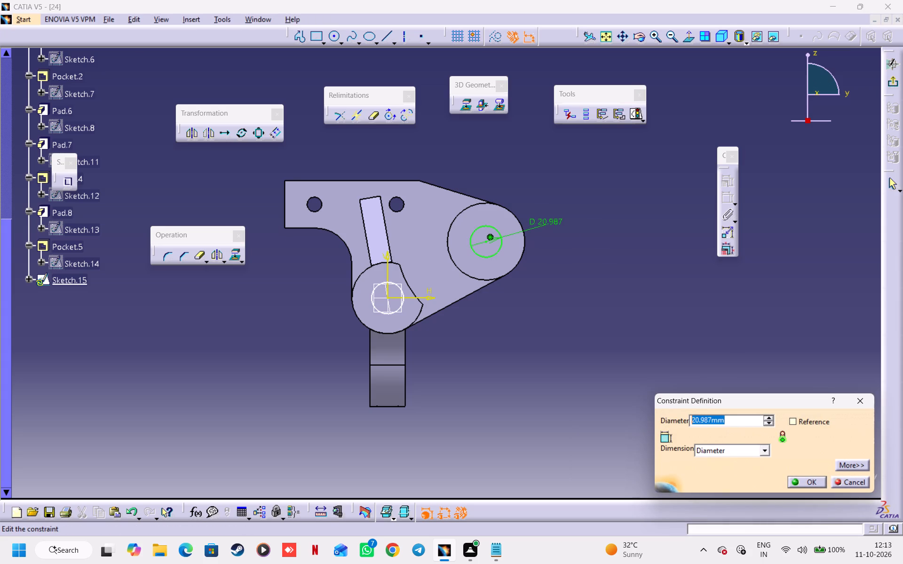
type("28")
key("Return")
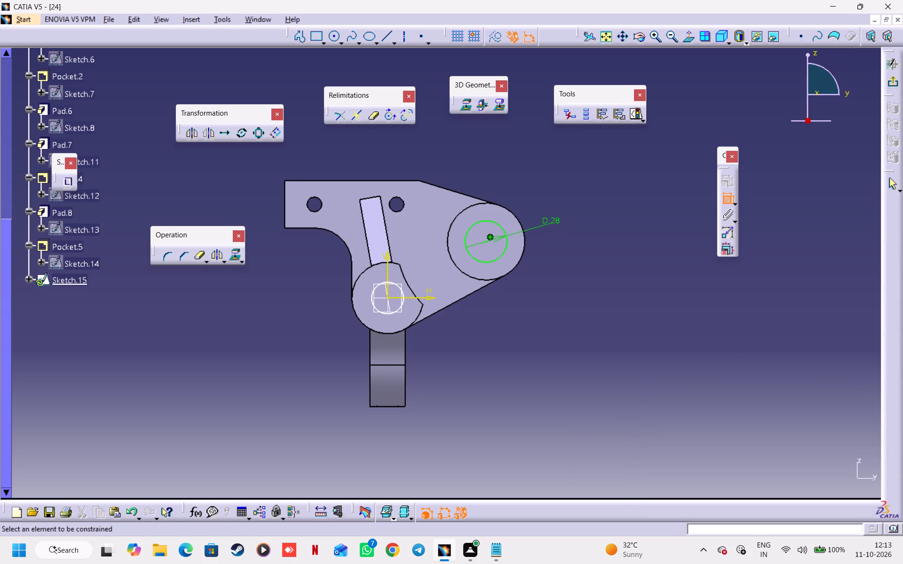
Dimension the circle at the origin and set its diameter to 20 mm.
left_click(386, 314)
left_click(307, 325)
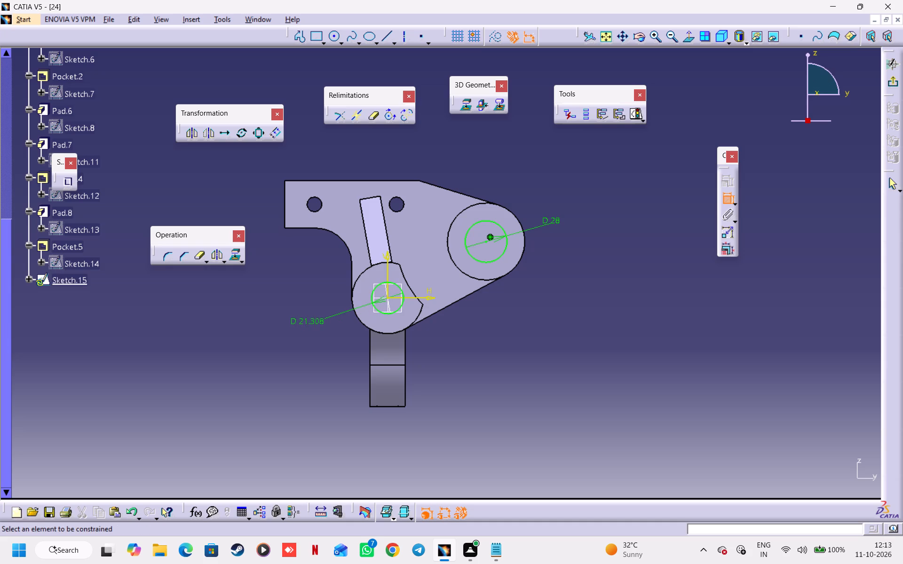
double_click(307, 325)
type("20")
key("Return")
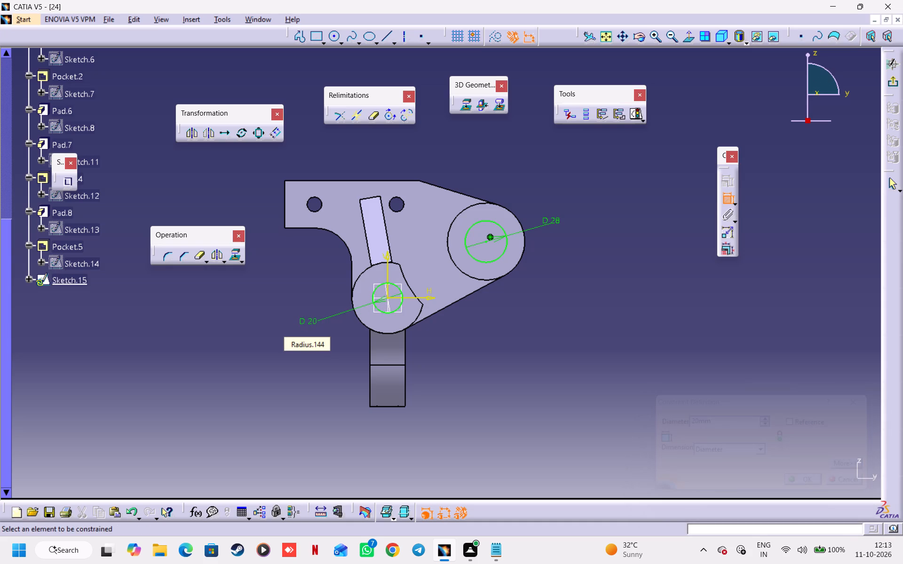
Exit the sketch and cut the 28 mm and 20 mm circles as a pocket with 80 mm depth and mirrored extent.
left_click(722, 198)
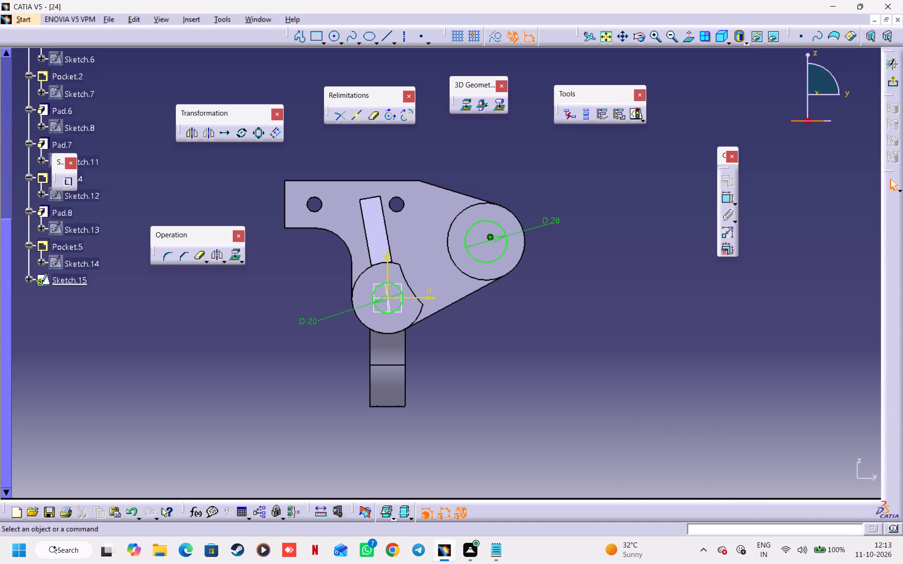
left_click(886, 82)
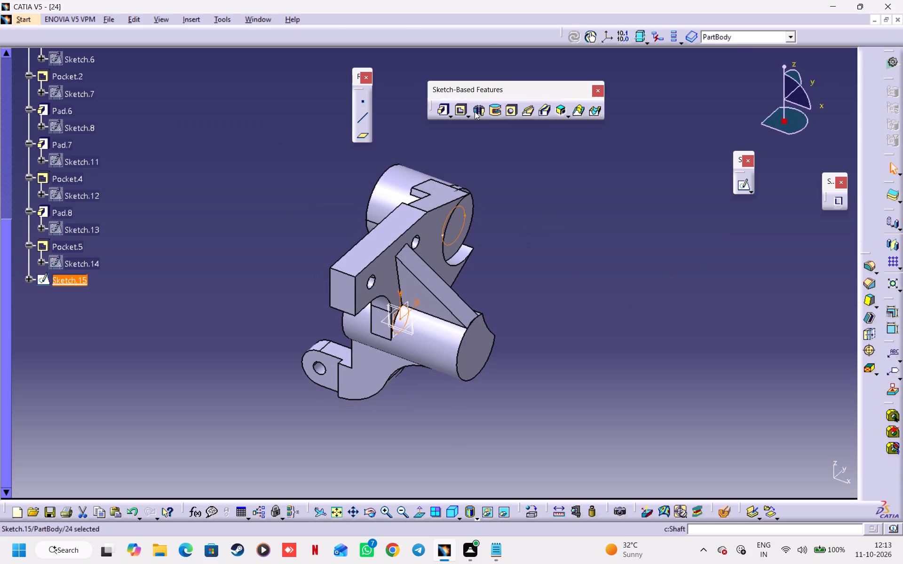
left_click(460, 110)
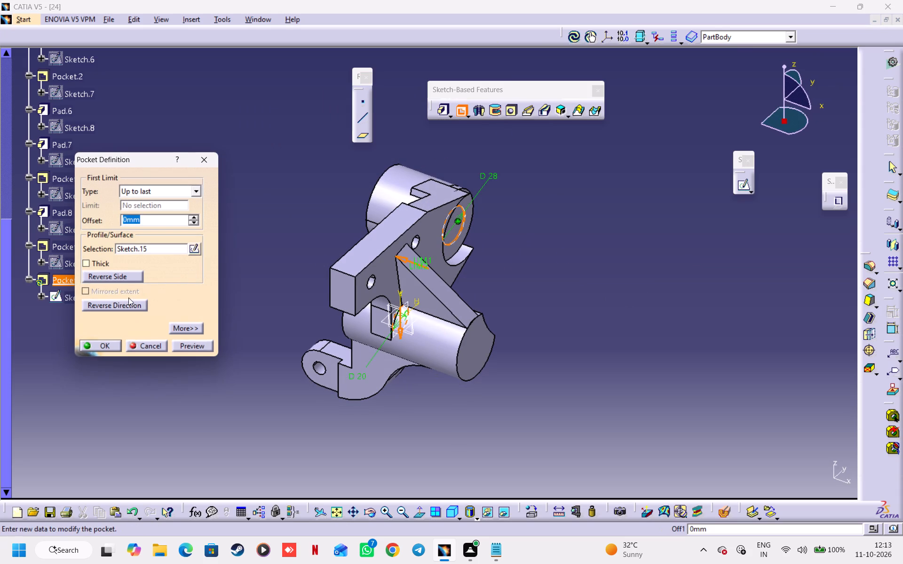
left_click(198, 191)
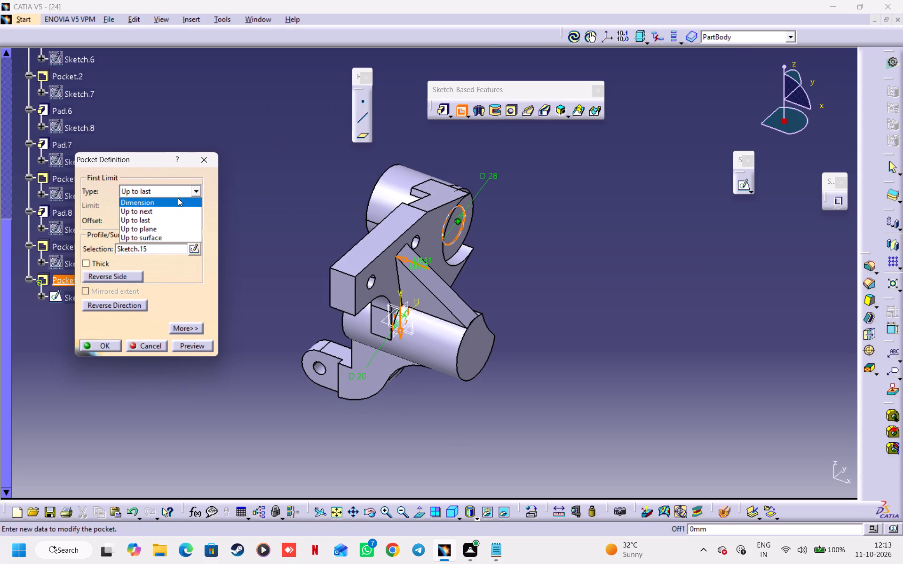
left_click(176, 199)
left_click(113, 294)
left_click_drag(162, 198, 74, 200)
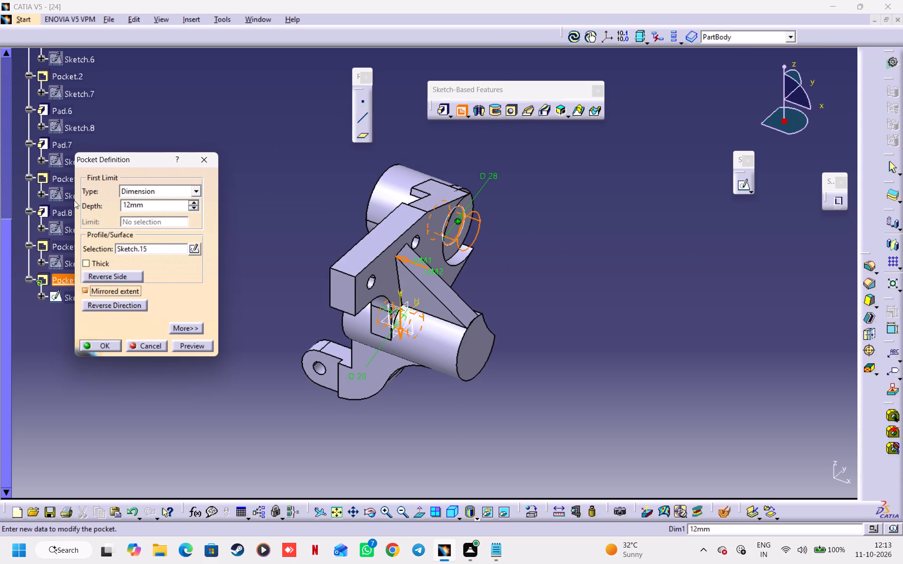
left_click_drag(74, 200, 54, 200)
left_click_drag(168, 204, 35, 206)
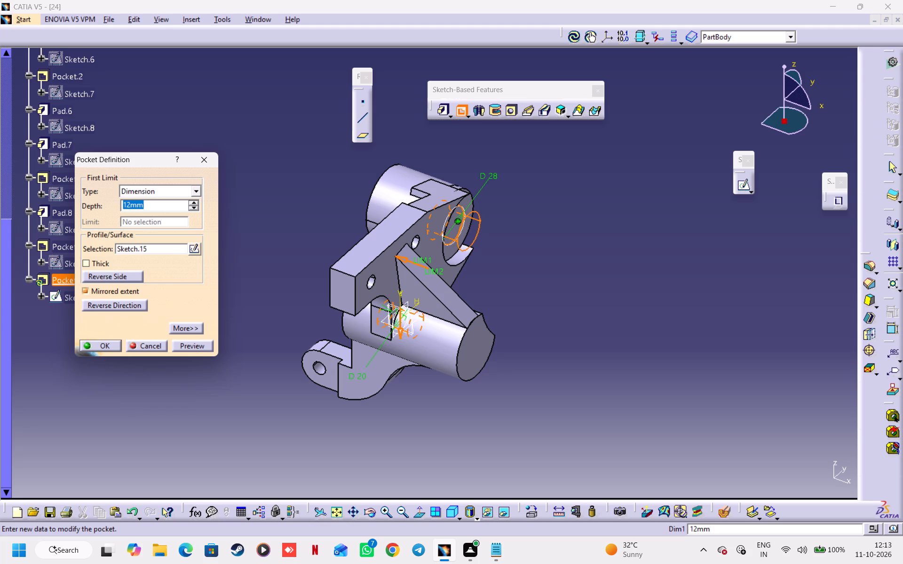
key("5")
key("0")
left_click(222, 185)
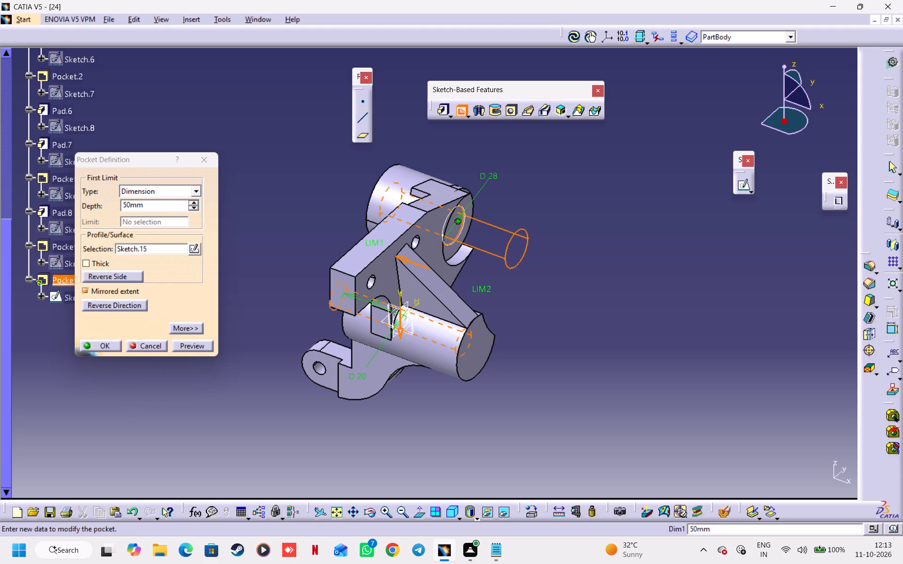
left_click_drag(800, 132, 811, 116)
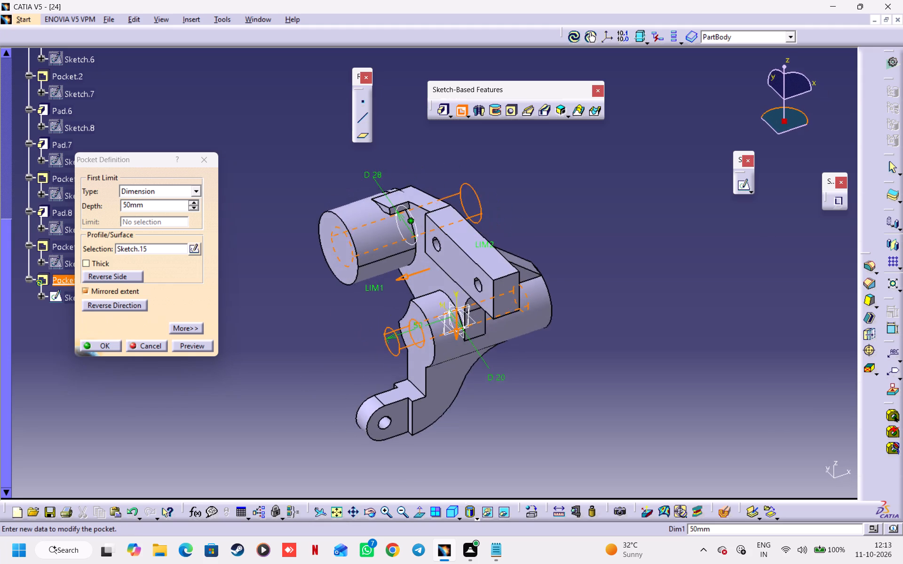
left_click_drag(811, 116, 805, 126)
left_click_drag(166, 208, 70, 208)
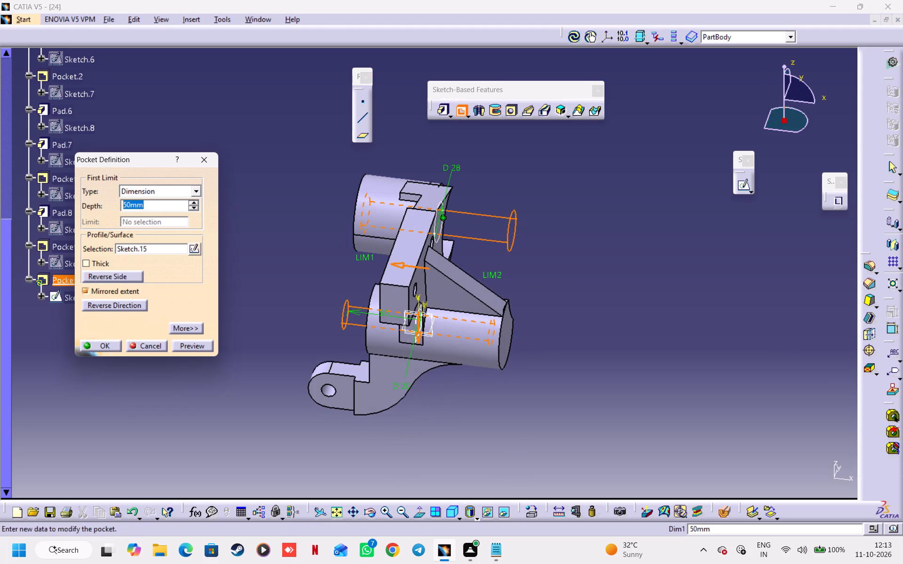
type("80")
left_click(284, 162)
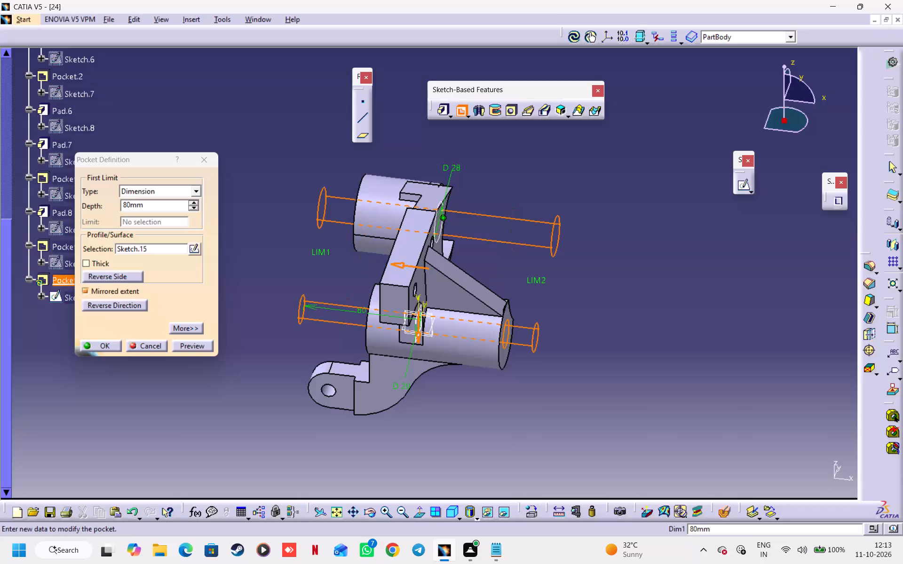
left_click(99, 347)
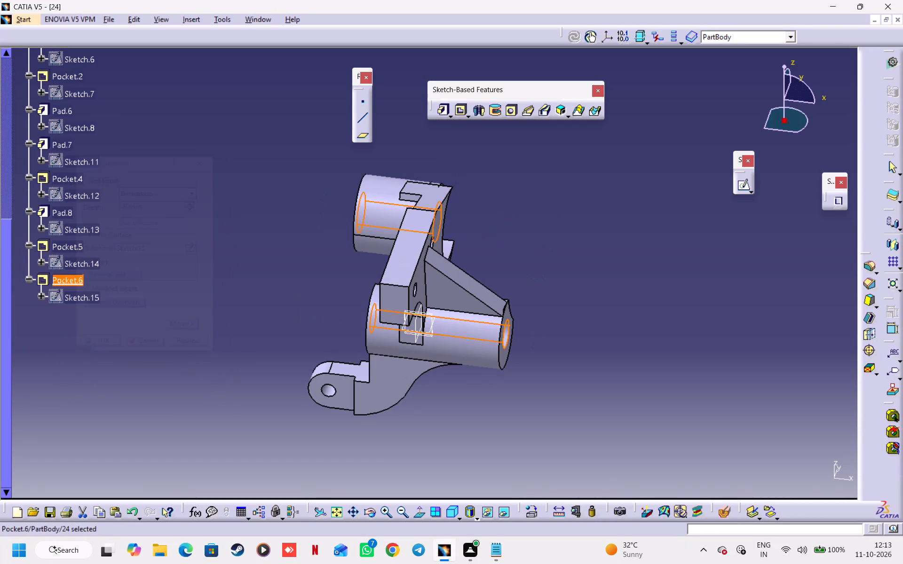
left_click(237, 249)
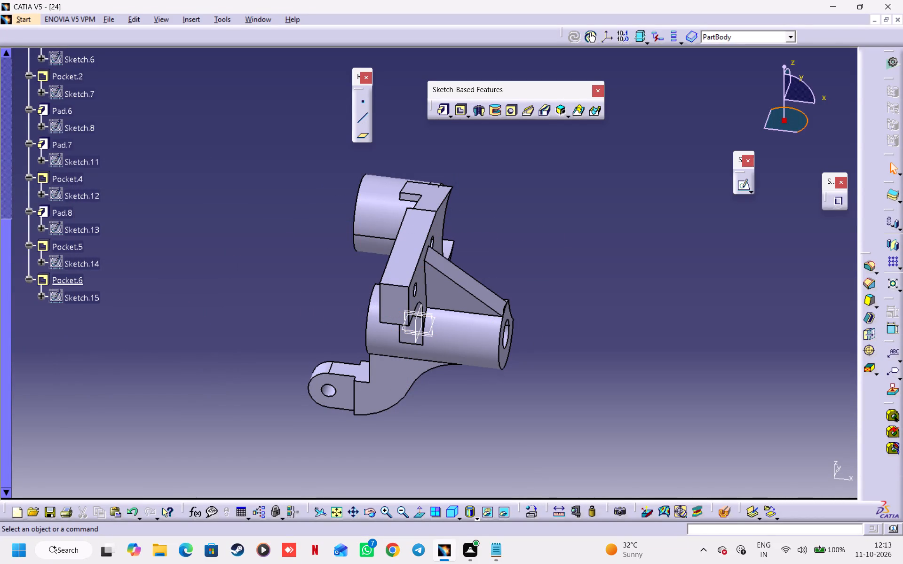
Start a sketch on the plate face on the larger cylinder's side and project that cylinder's outer circular edge into it.
left_click_drag(800, 114, 808, 118)
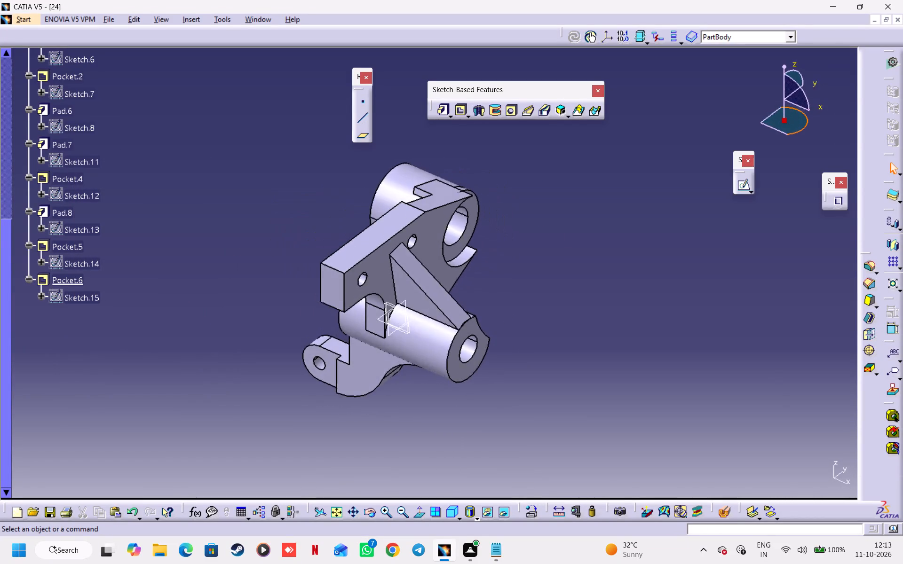
left_click_drag(808, 118, 800, 147)
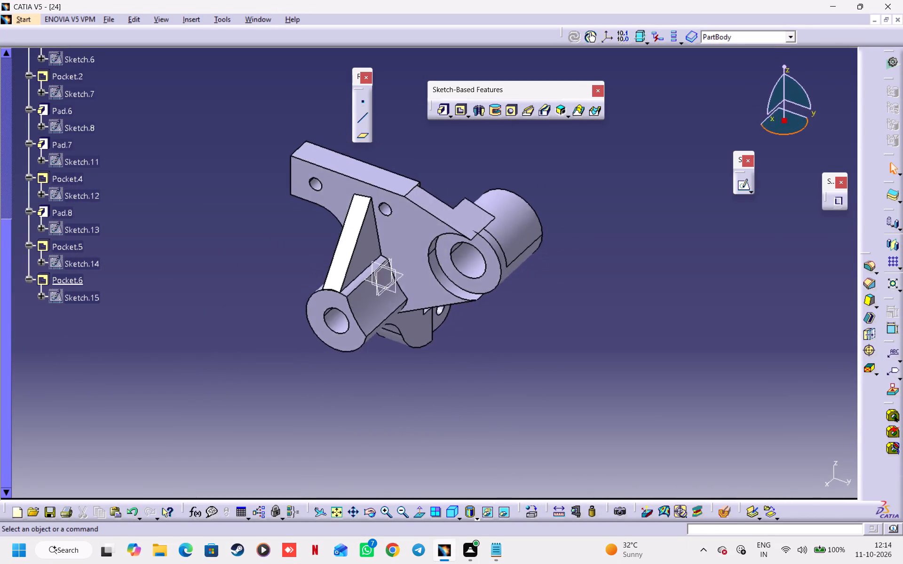
left_click_drag(800, 147, 806, 112)
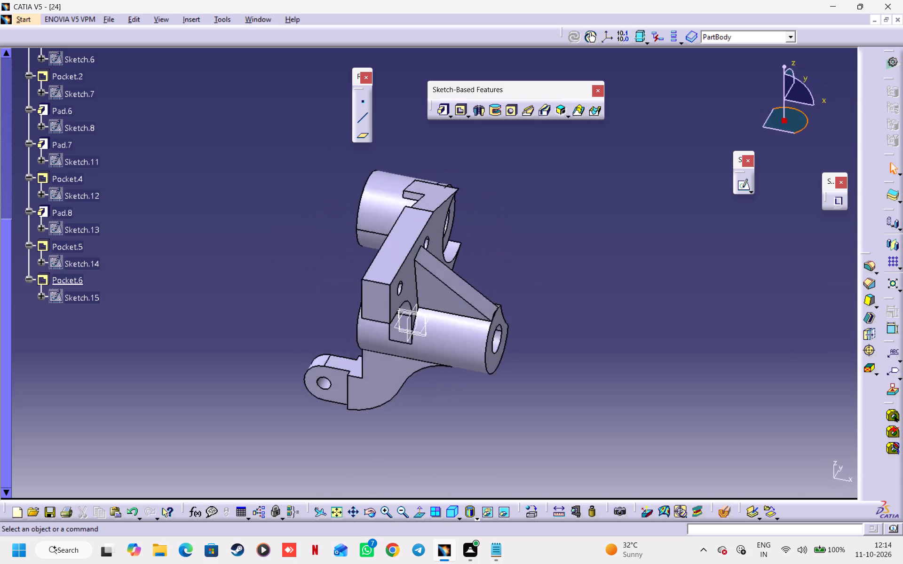
left_click_drag(806, 112, 784, 113)
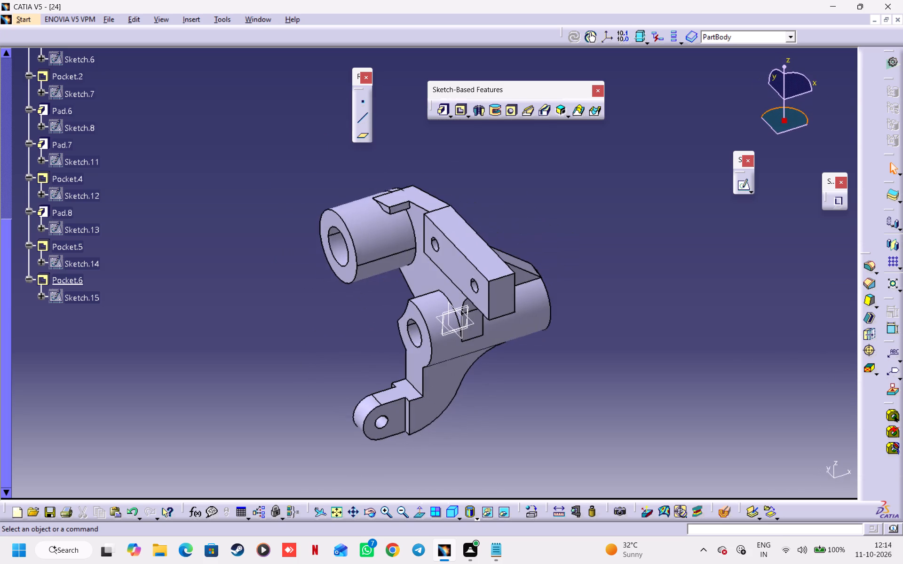
left_click_drag(784, 113, 778, 115)
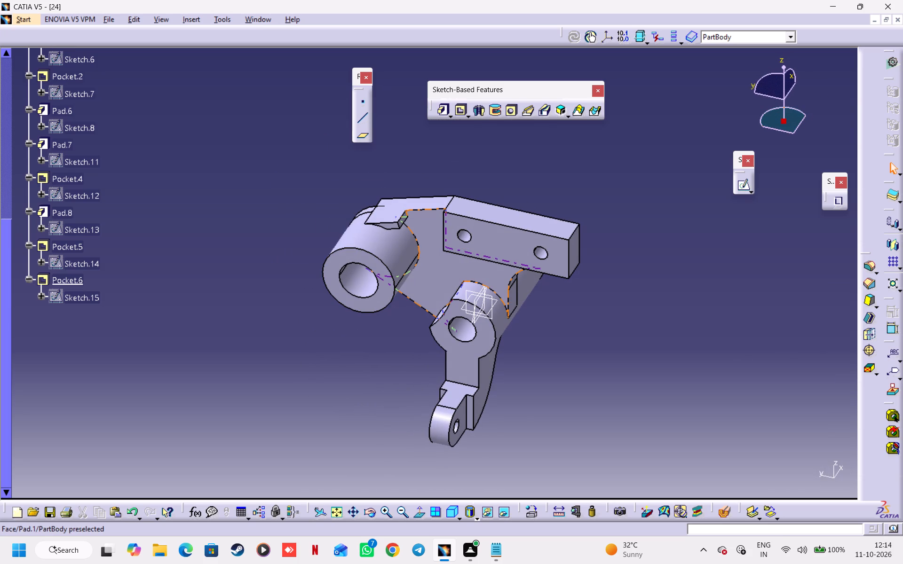
left_click(432, 235)
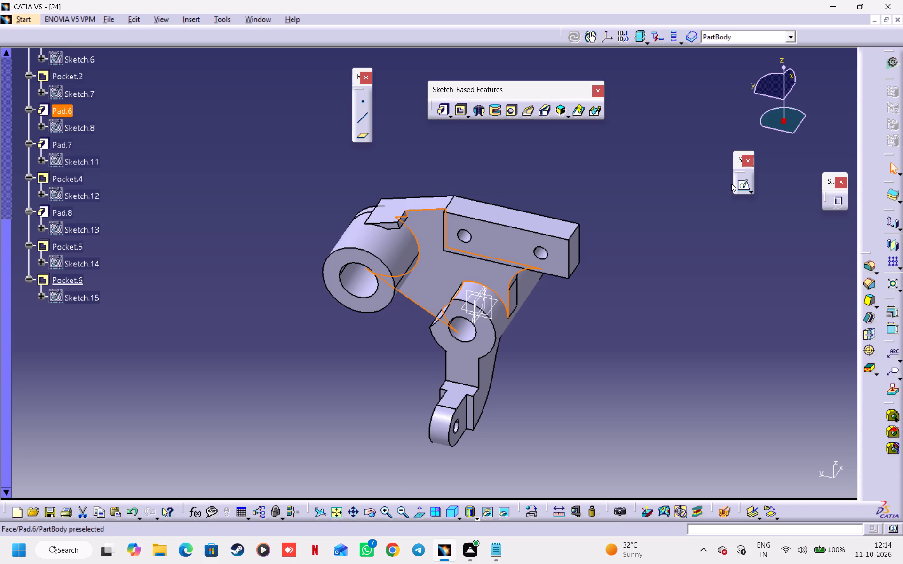
left_click(737, 186)
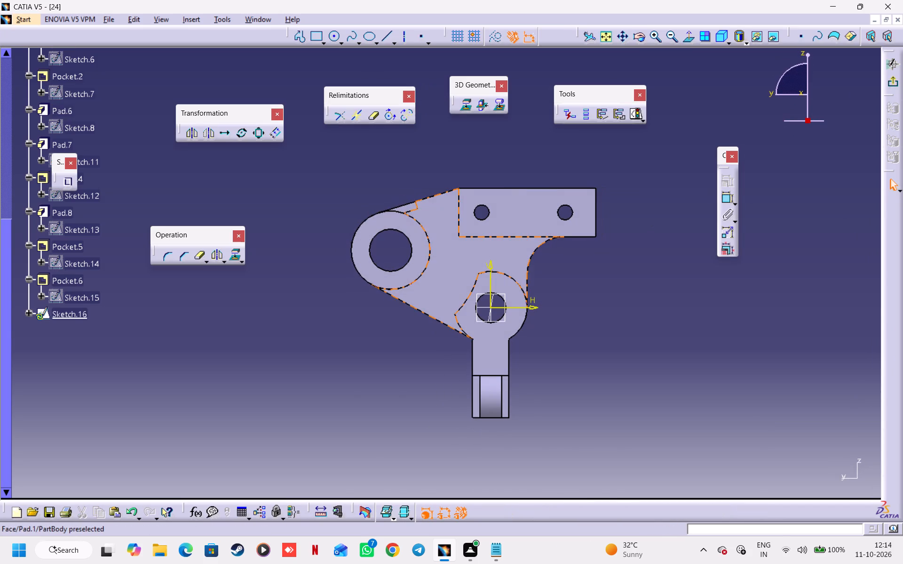
left_click(427, 237)
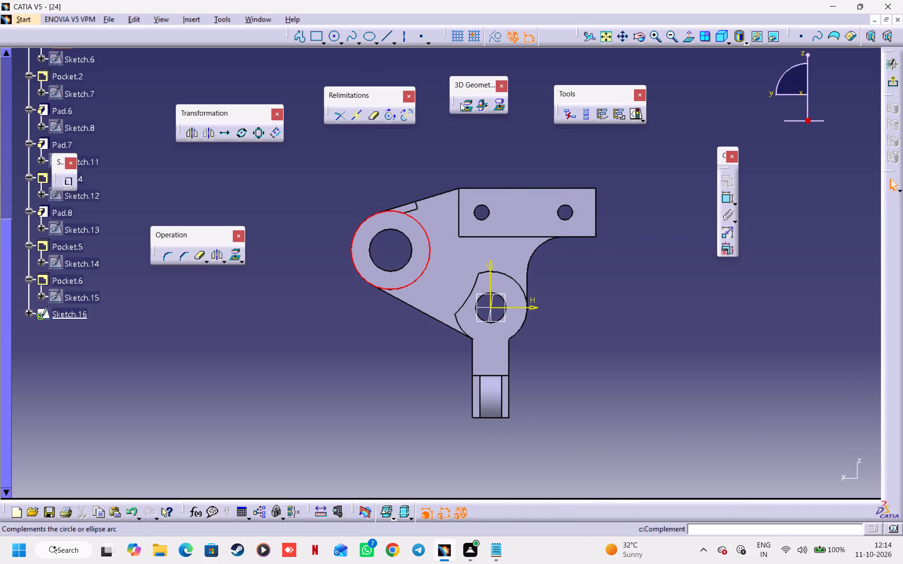
left_click(460, 103)
left_click(438, 138)
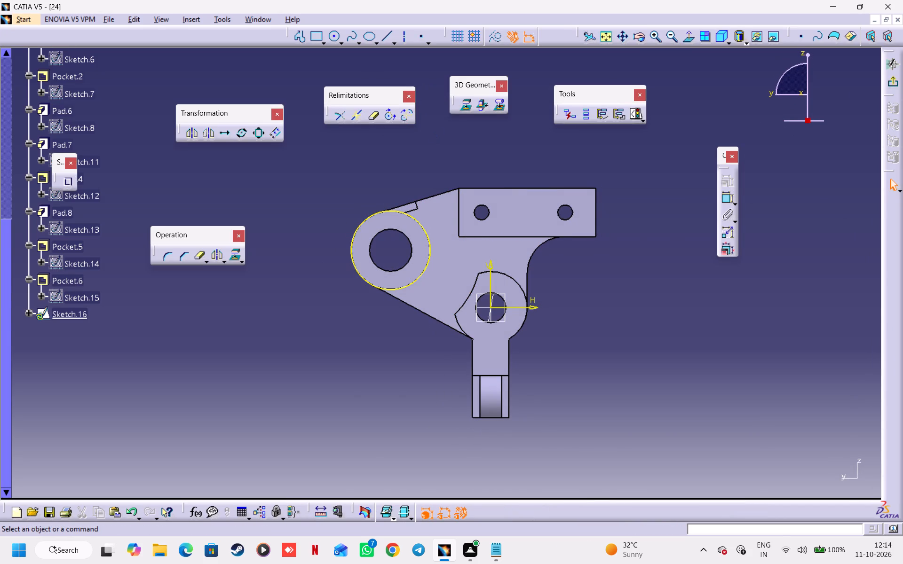
Draw a circle centred on the larger cylinder's bore and set its diameter to 76 mm, entered as 38*2.
middle_click_drag(416, 256, 424, 191, "ctrl")
middle_click_drag(430, 189, 480, 235)
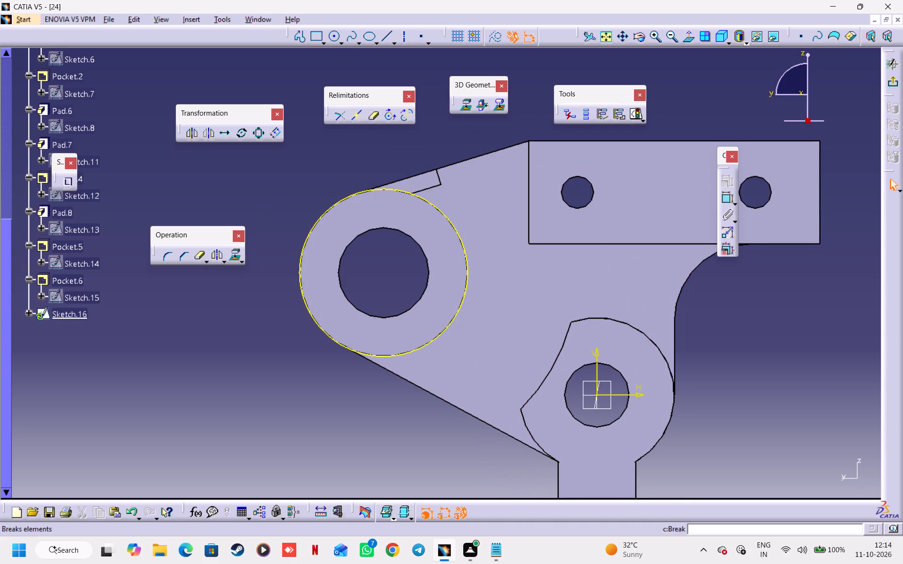
left_click(336, 38)
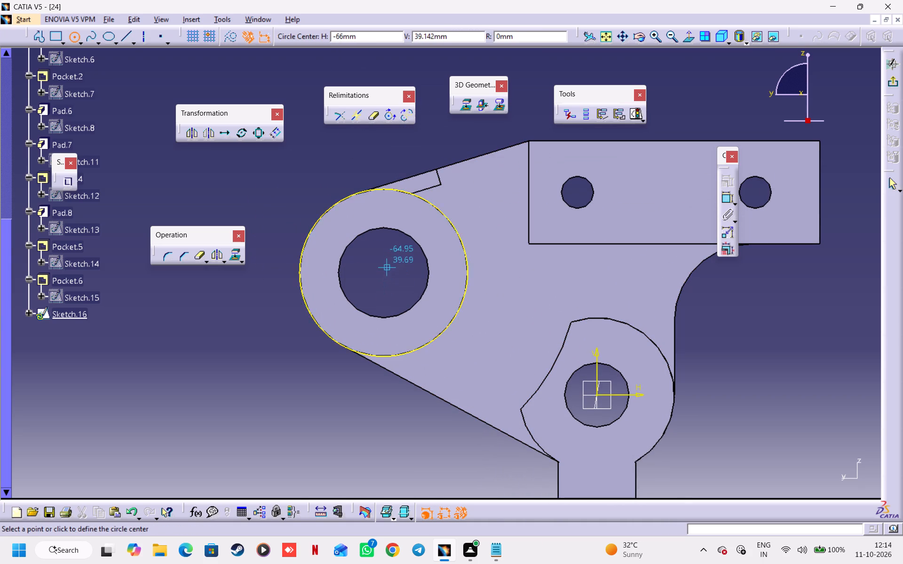
left_click(383, 271)
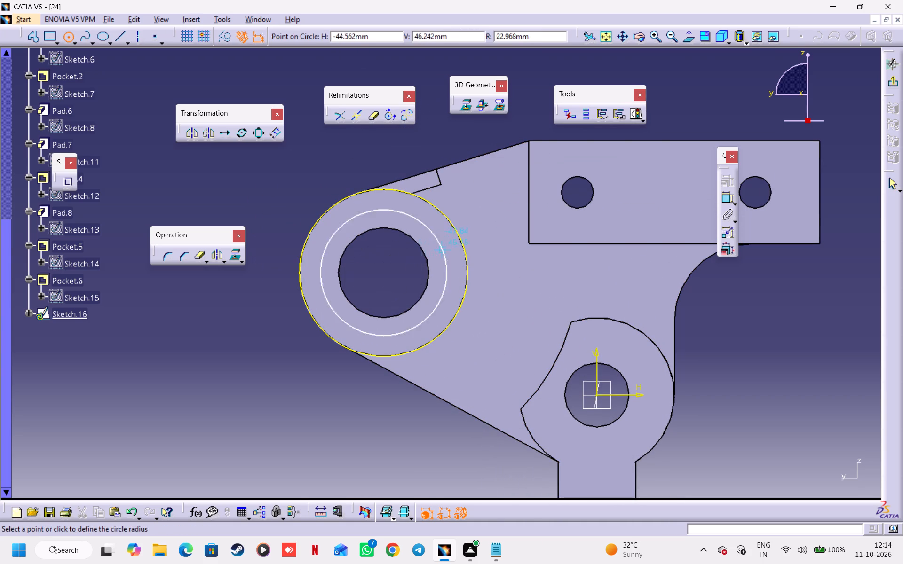
left_click(499, 231)
left_click(722, 197)
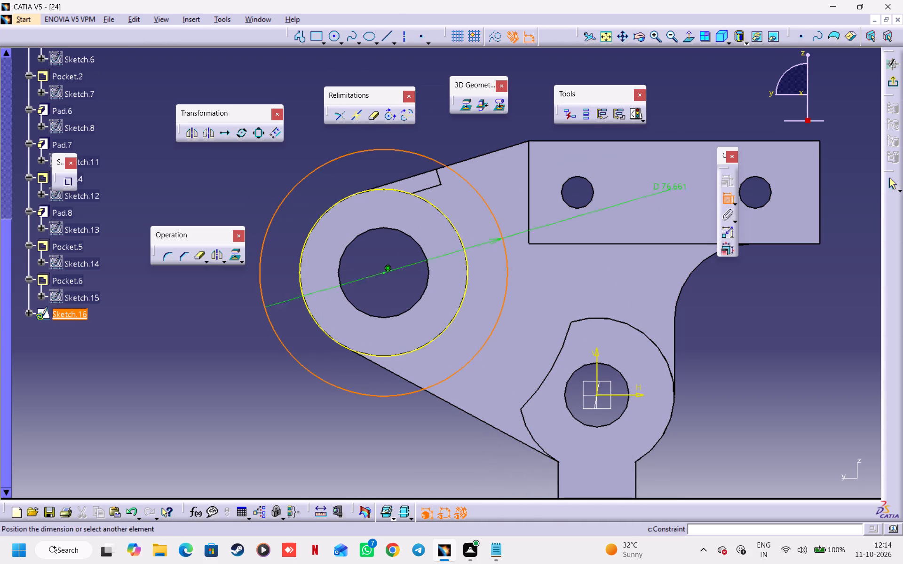
triple_click(457, 142)
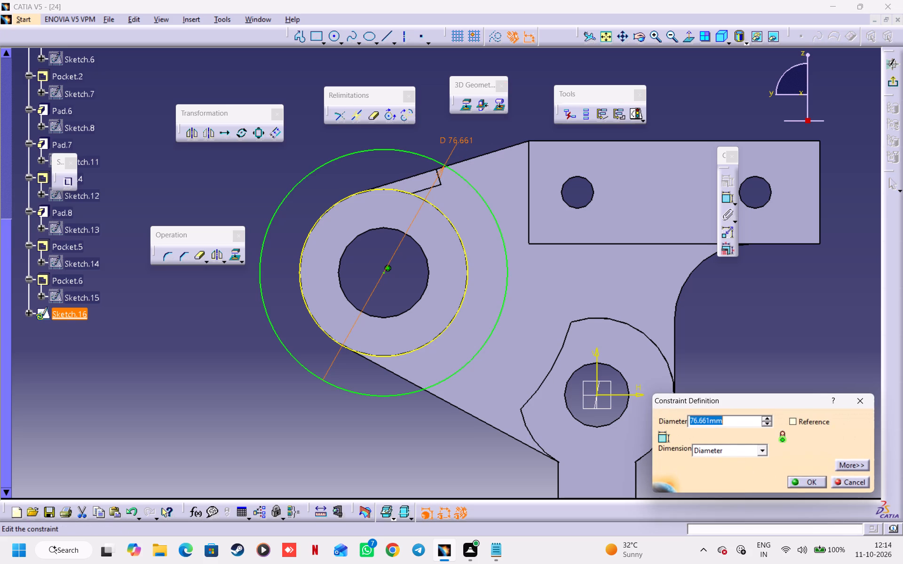
type("38*2")
key("Return")
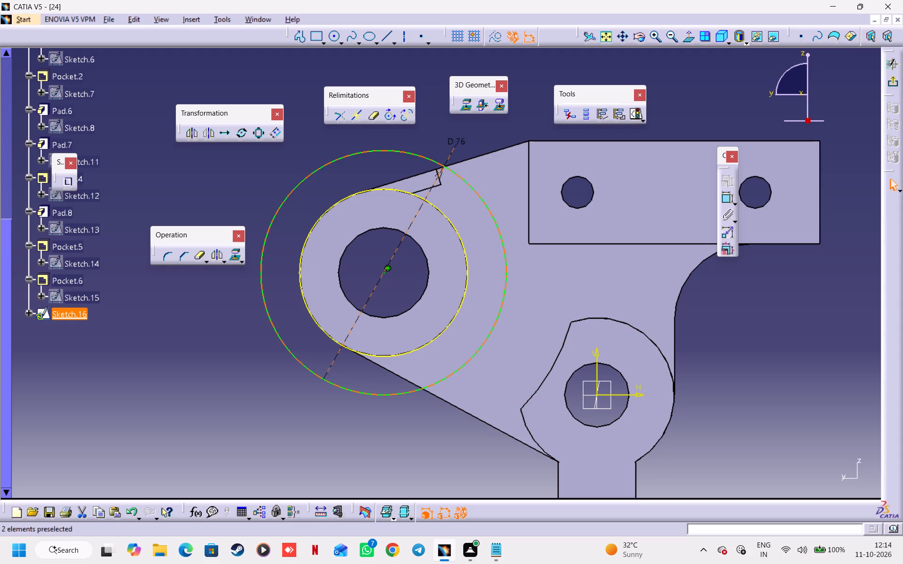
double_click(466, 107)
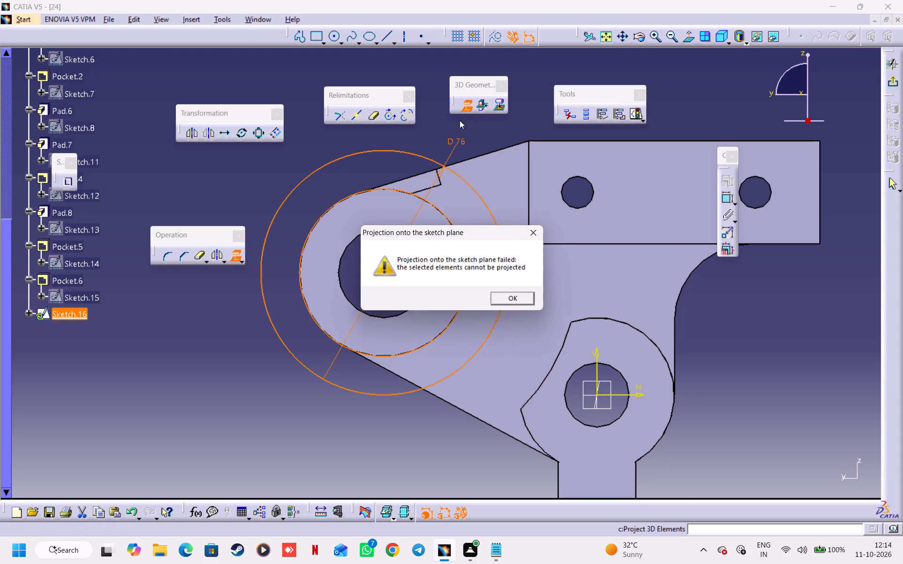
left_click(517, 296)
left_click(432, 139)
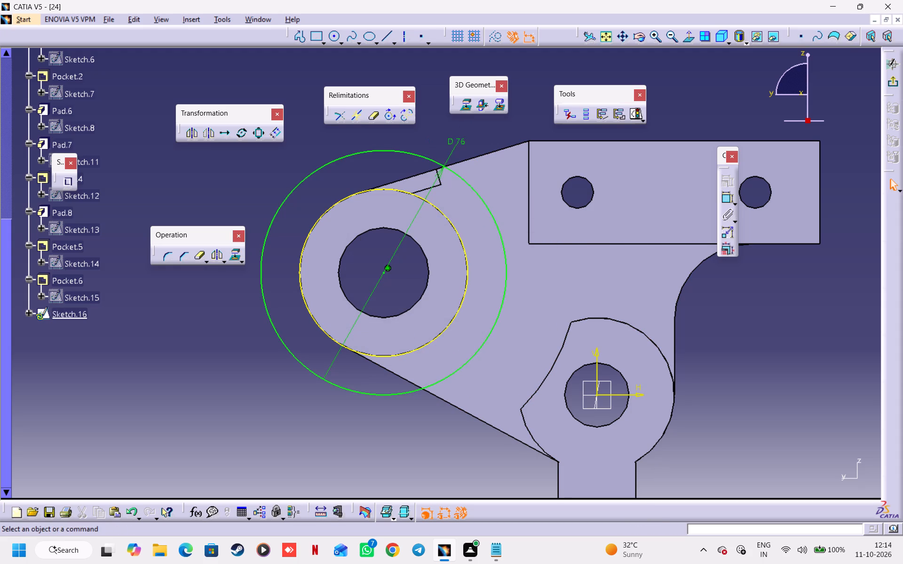
Project the two edges of the small notch and the plate's upper and lower sloping edges into the sketch.
double_click(466, 106)
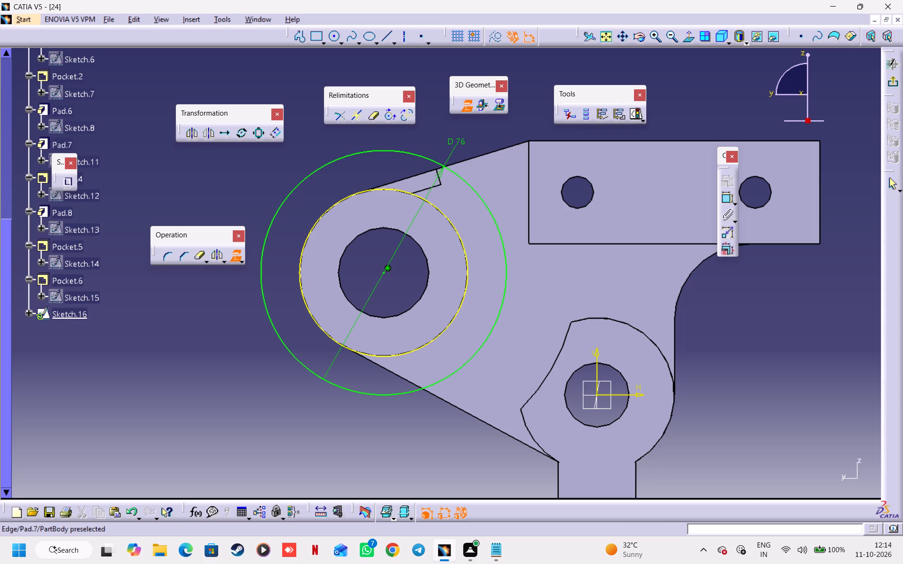
left_click(419, 189)
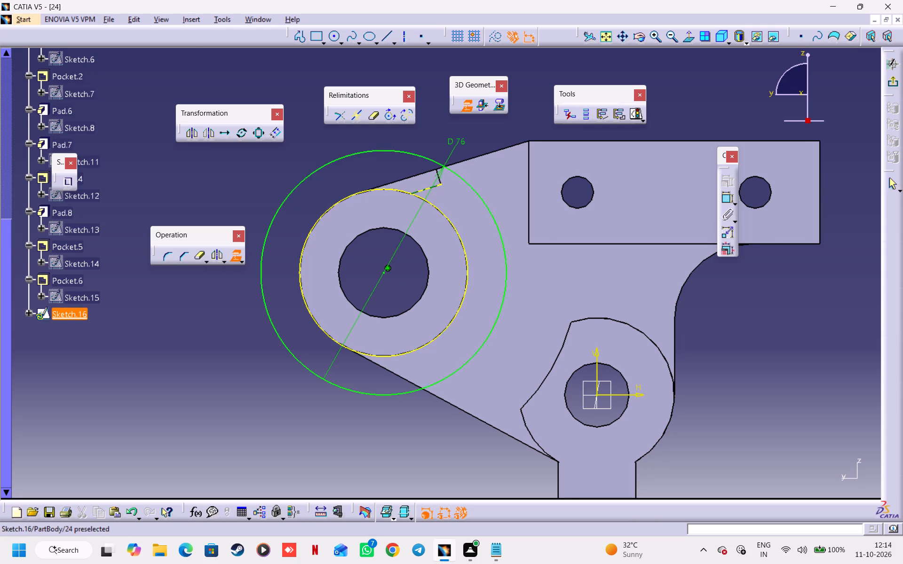
middle_click_drag(455, 219, 446, 154, "ctrl")
middle_click_drag(446, 155, 450, 362)
left_click(434, 266)
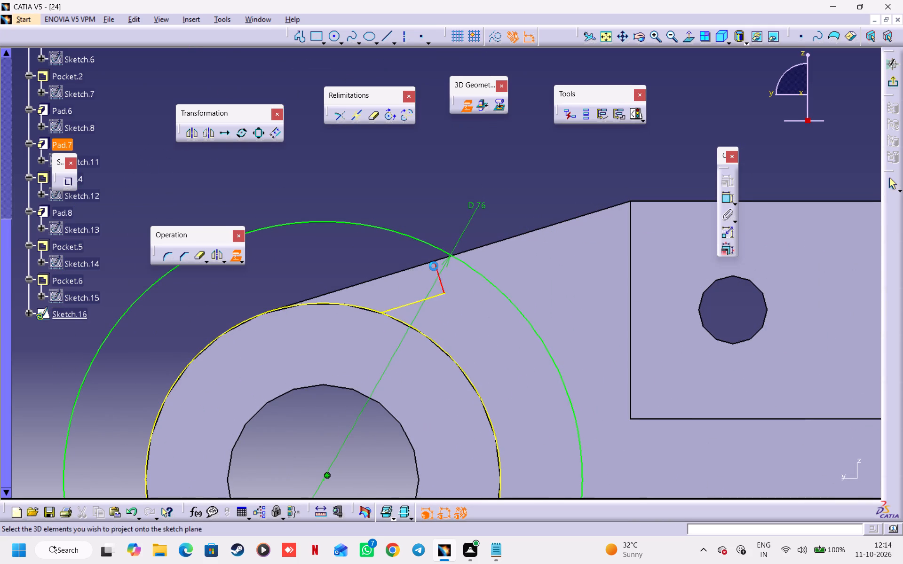
left_click(441, 261)
middle_click_drag(499, 230, 498, 289, "ctrl")
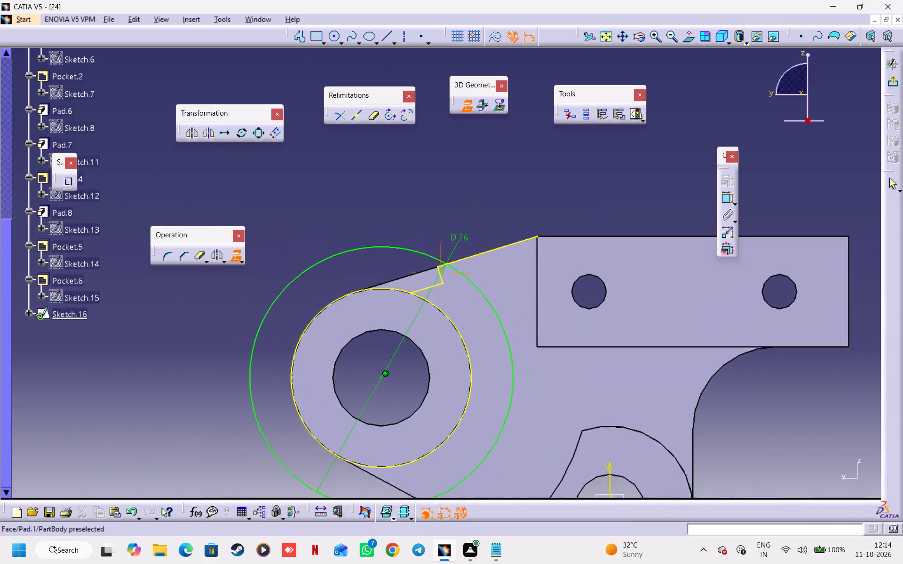
middle_click_drag(505, 342, 515, 226)
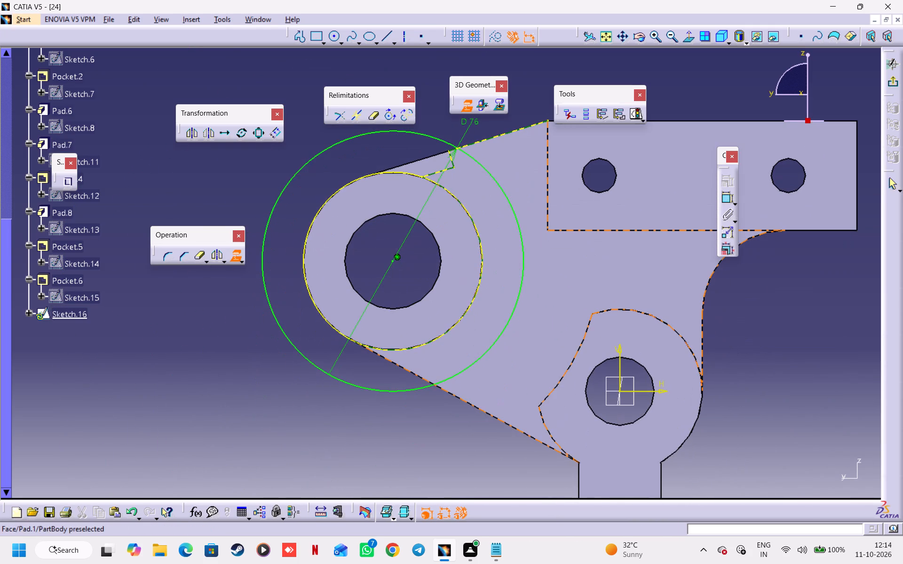
left_click(404, 368)
middle_click_drag(343, 319, 339, 366, "ctrl")
left_click(310, 364)
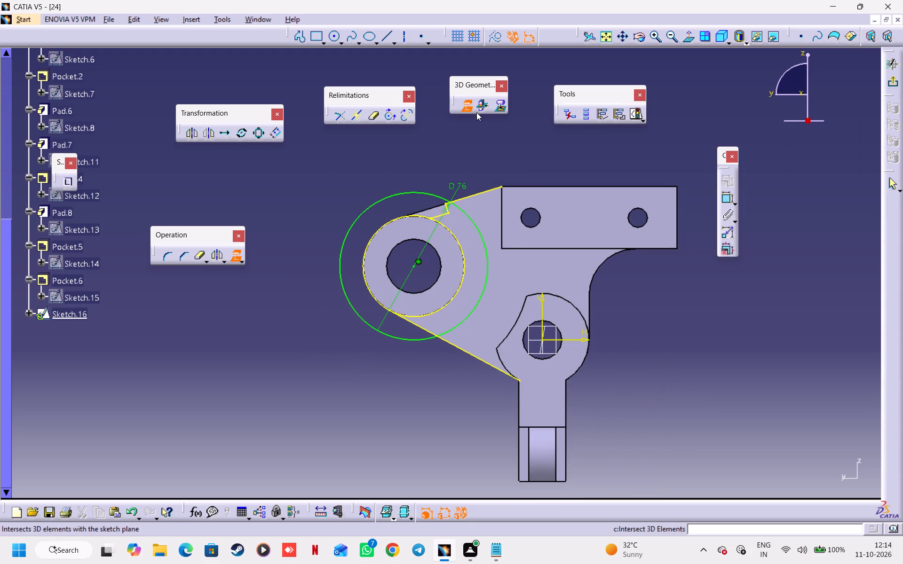
Quick-trim the 76 mm circle, the projected cylinder edge and the projected sloping edges into a closed crescent-shaped profile.
left_click(467, 106)
double_click(373, 115)
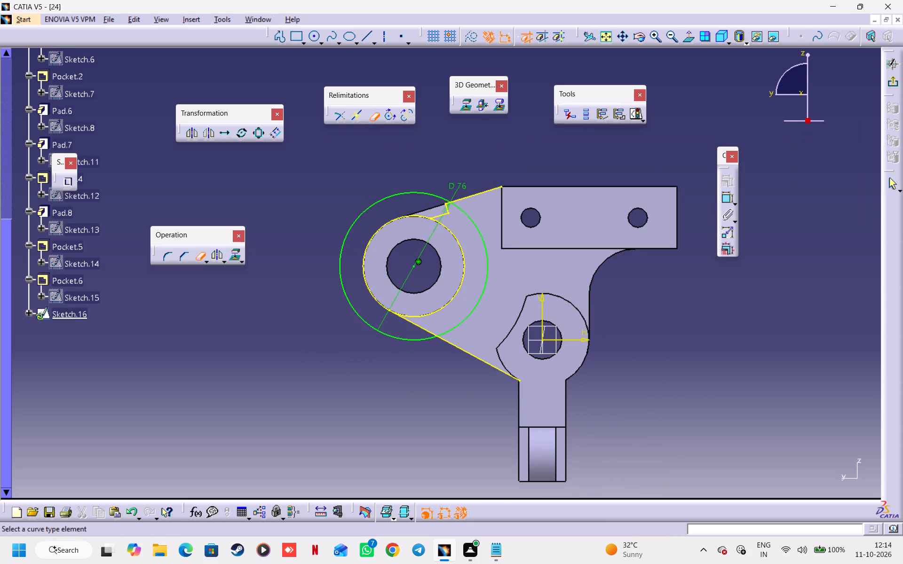
left_click(382, 198)
middle_click_drag(410, 361, 388, 305, "ctrl")
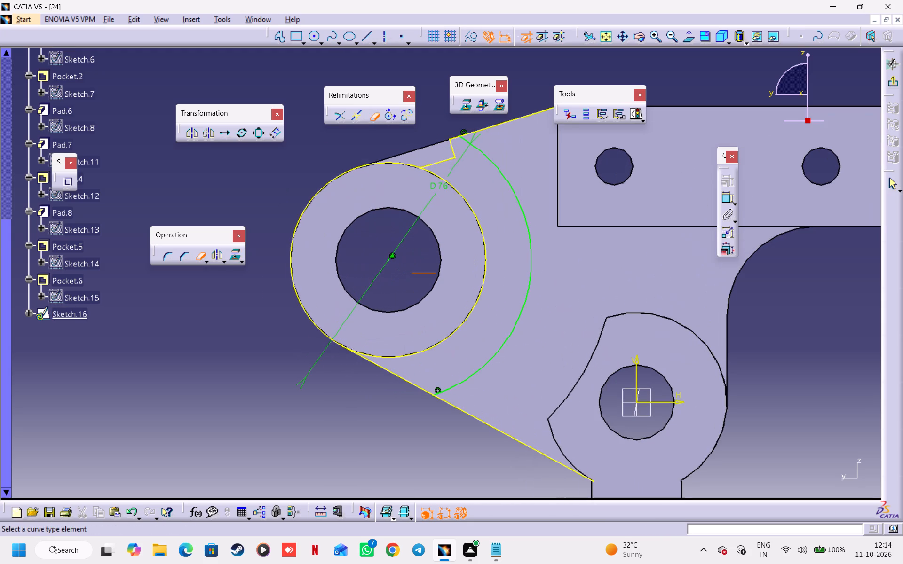
left_click(312, 322)
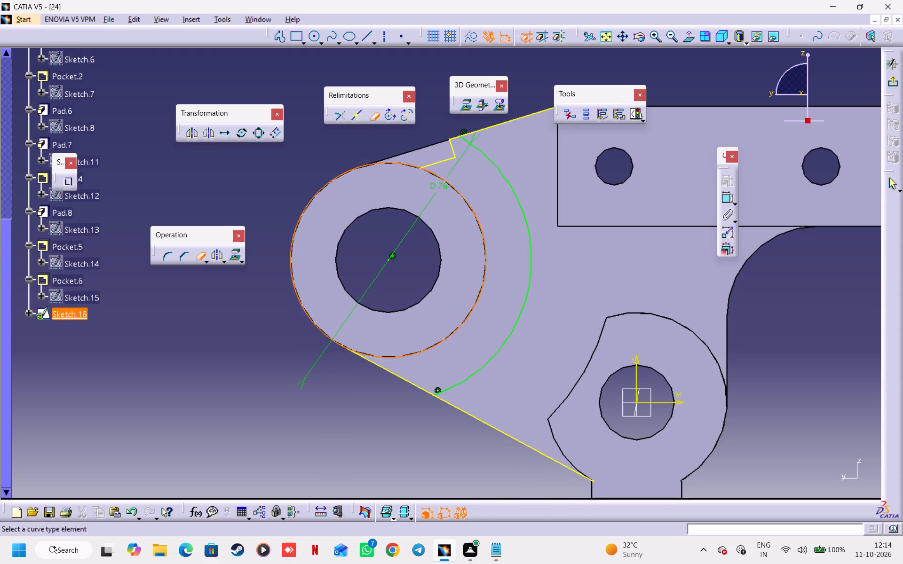
middle_click_drag(352, 197, 287, 286)
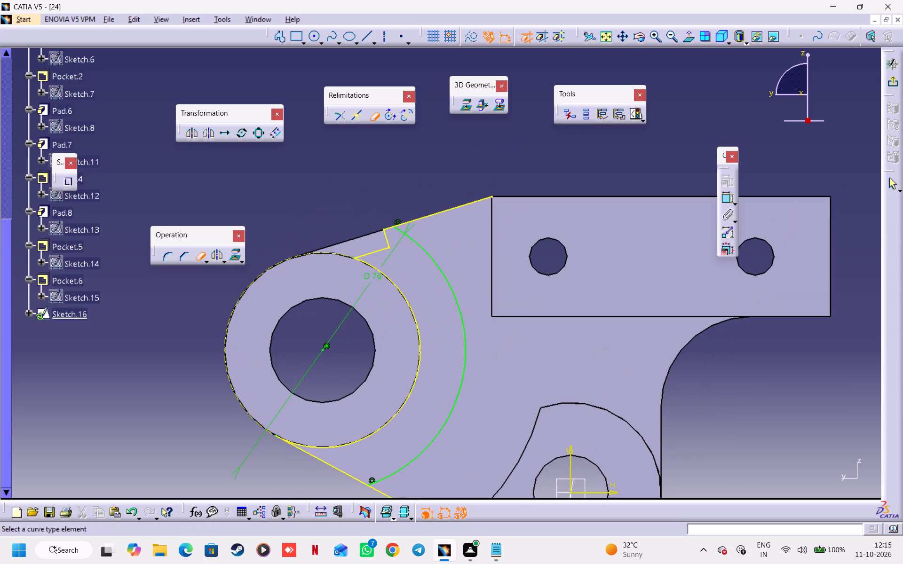
left_click(446, 209)
middle_click_drag(491, 364, 490, 251)
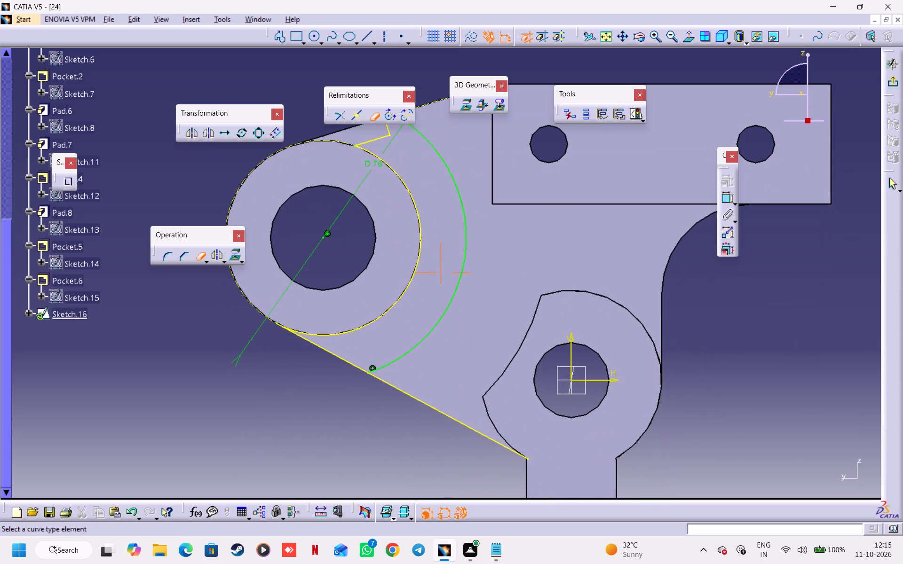
left_click(442, 409)
middle_click_drag(466, 305, 459, 355, "ctrl")
left_click(643, 305)
Exit the sketch and pad the crescent profile with a length of 15 mm.
left_click(895, 83)
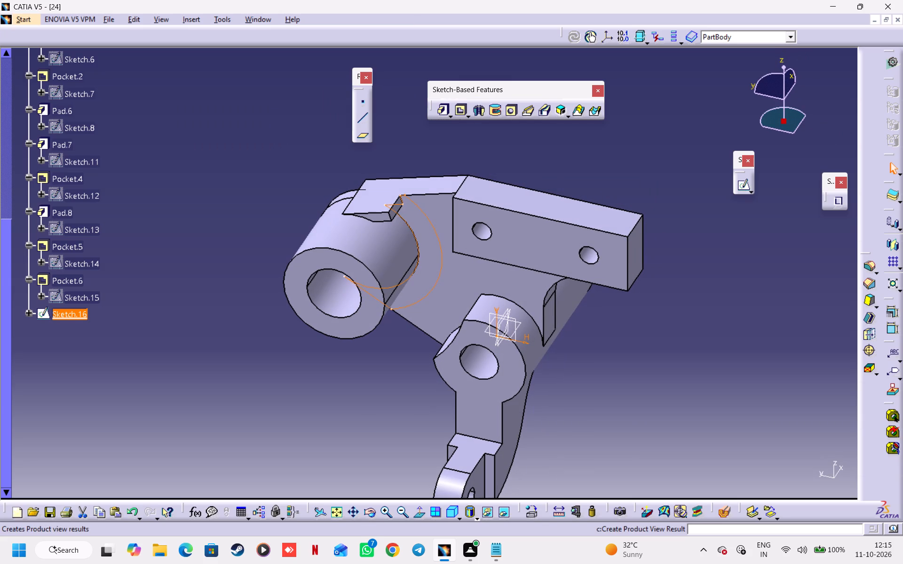
left_click(443, 107)
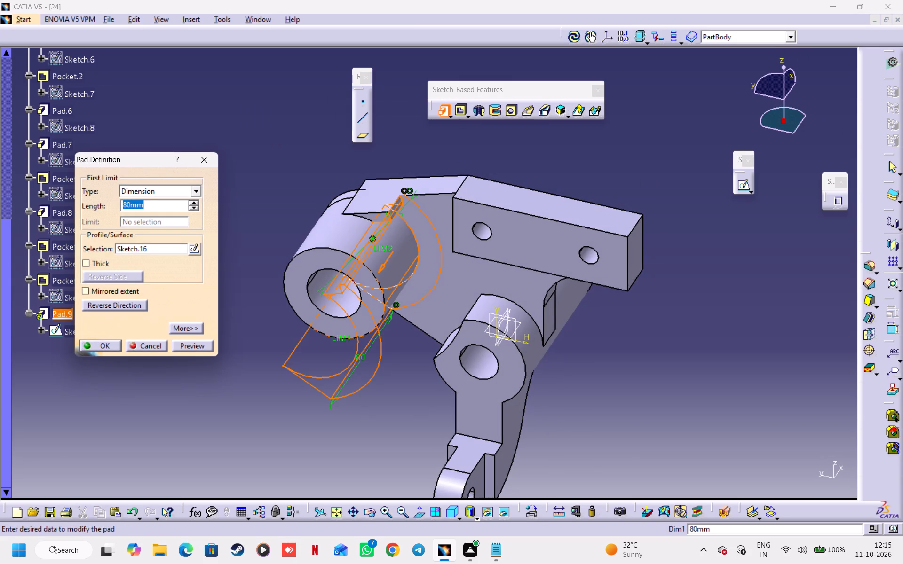
type("50")
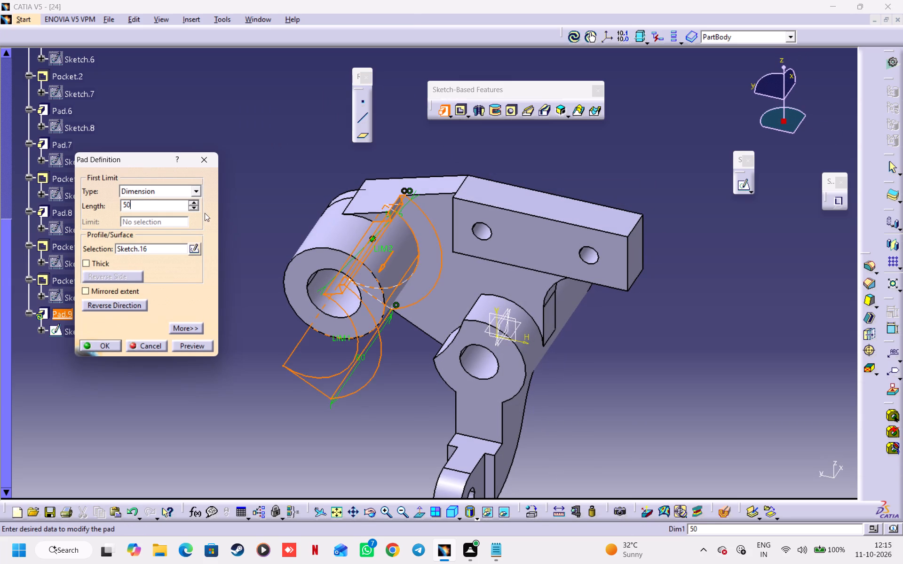
left_click_drag(159, 207, 68, 207)
type("15")
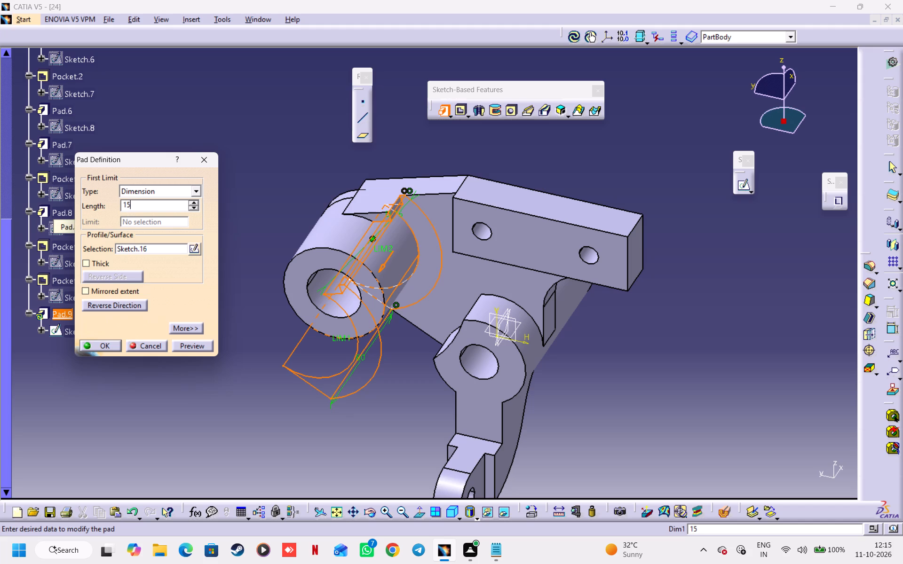
left_click(286, 145)
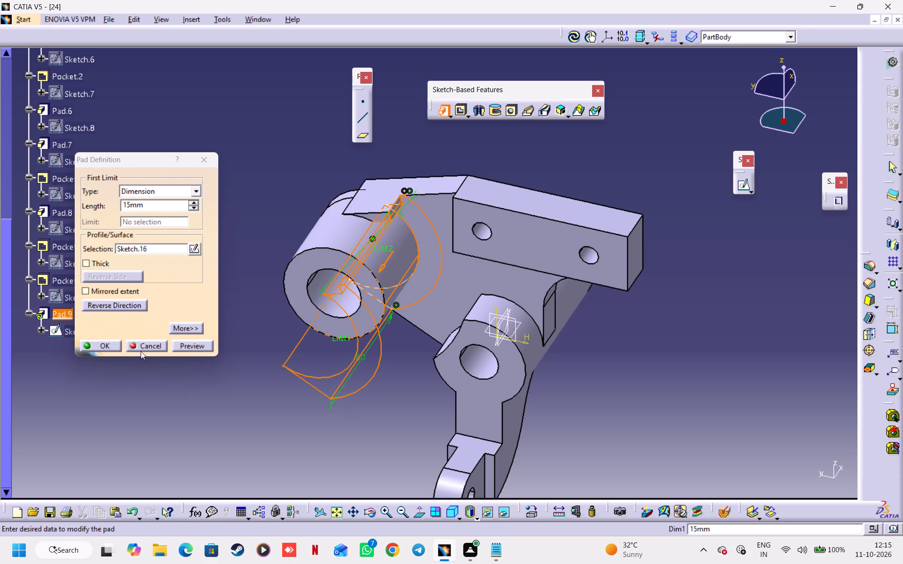
left_click(186, 345)
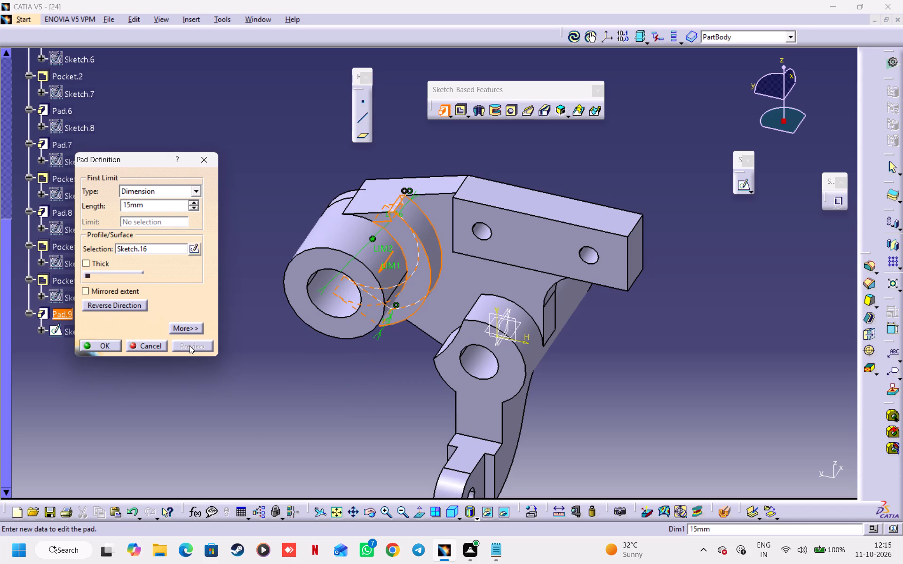
left_click(109, 343)
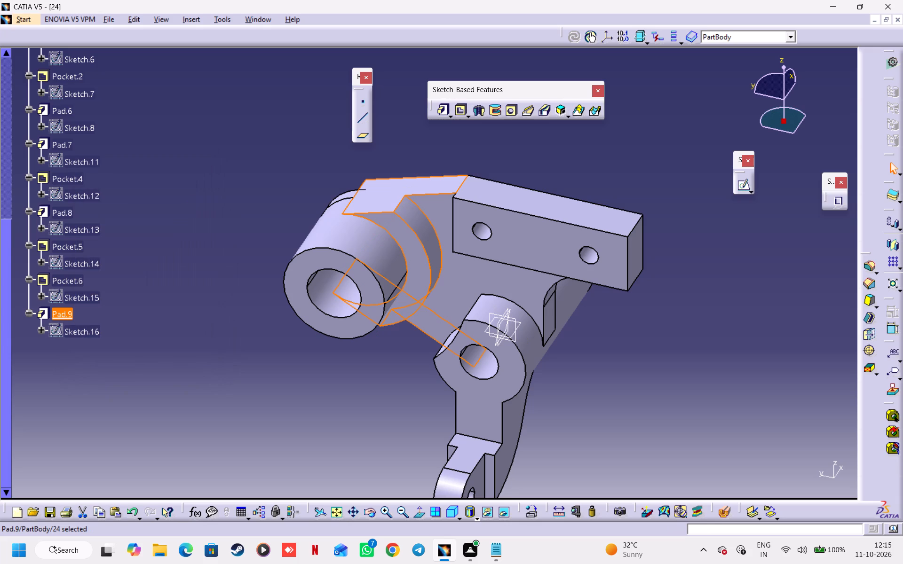
left_click(269, 348)
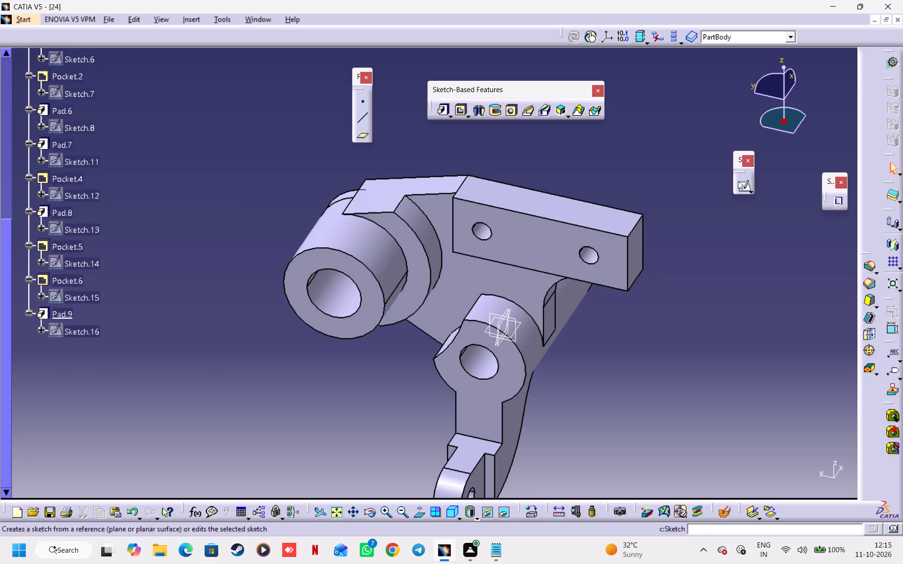
Start a sketch on the reference plane Plane.1 and flip the normal view to face its opposite side.
left_click_drag(796, 110, 805, 112)
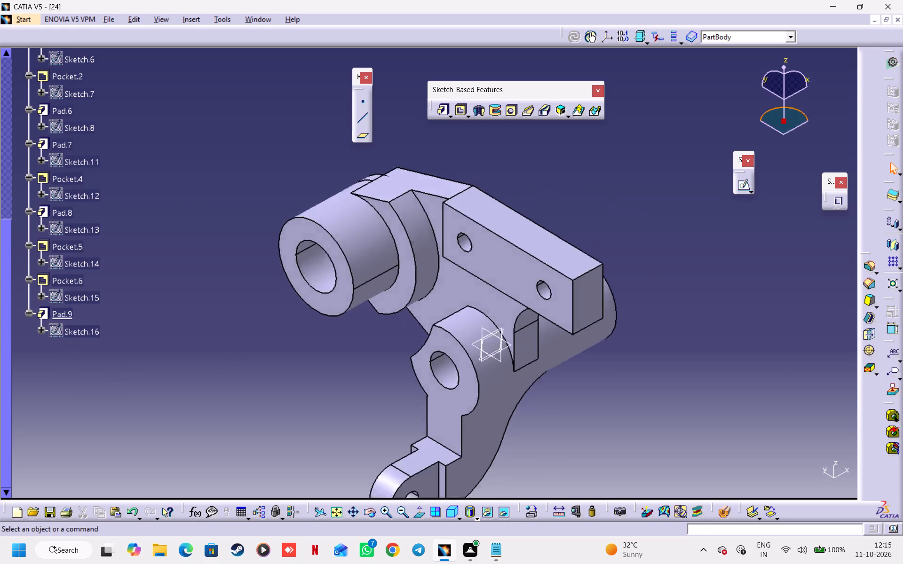
left_click_drag(805, 112, 808, 137)
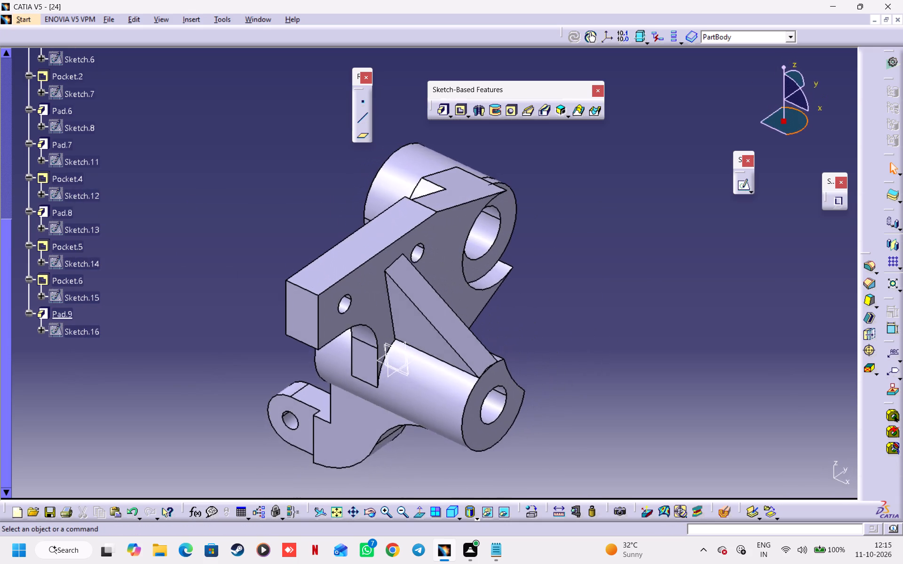
left_click_drag(808, 137, 808, 140)
middle_click_drag(577, 323, 594, 277)
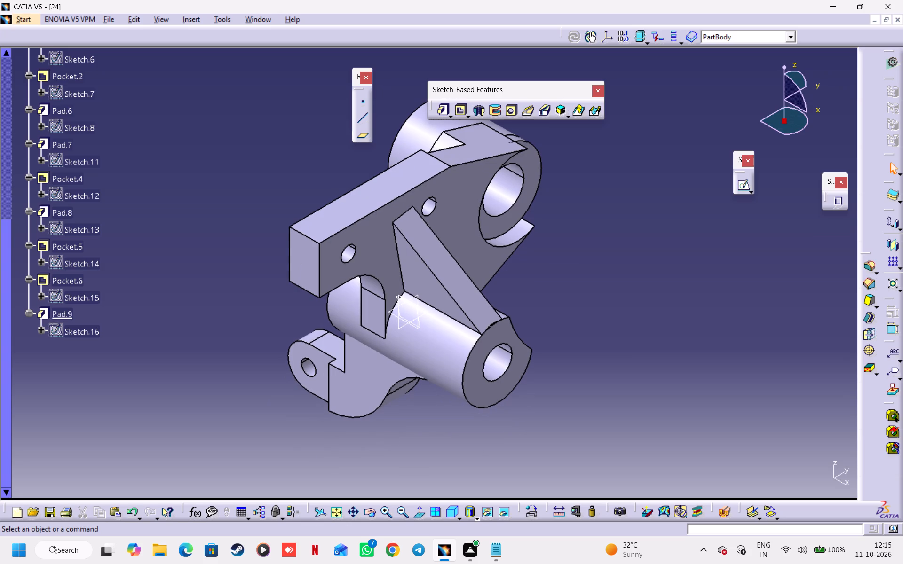
middle_click_drag(579, 314, 597, 295)
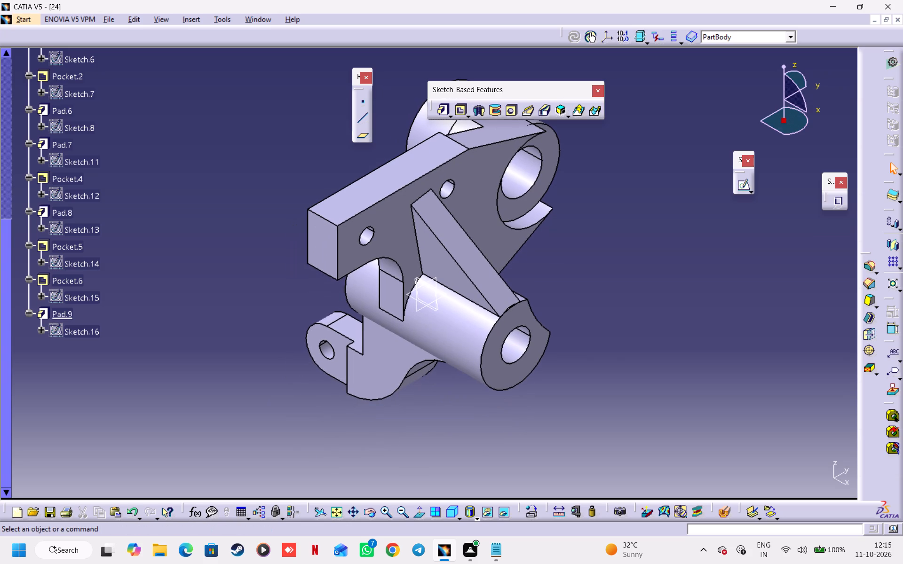
left_click(437, 311)
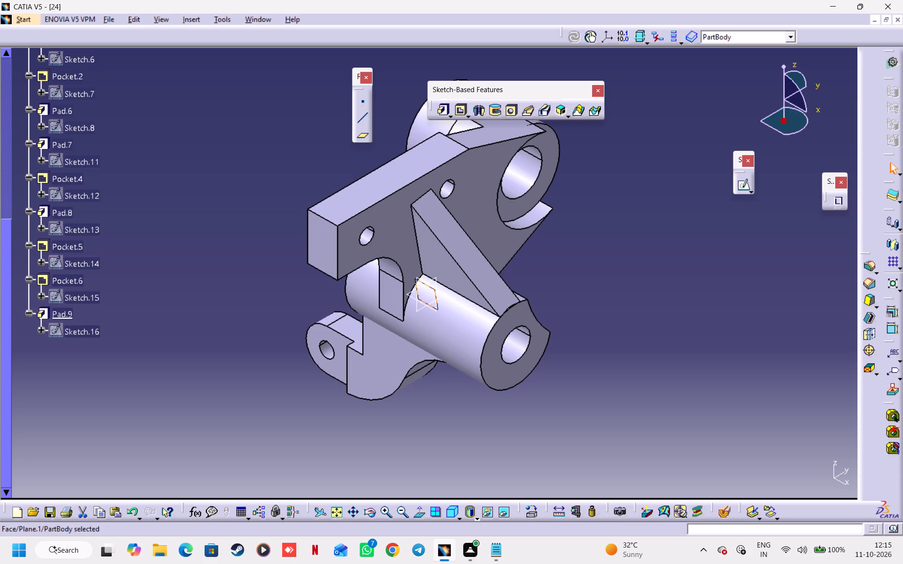
left_click(615, 306)
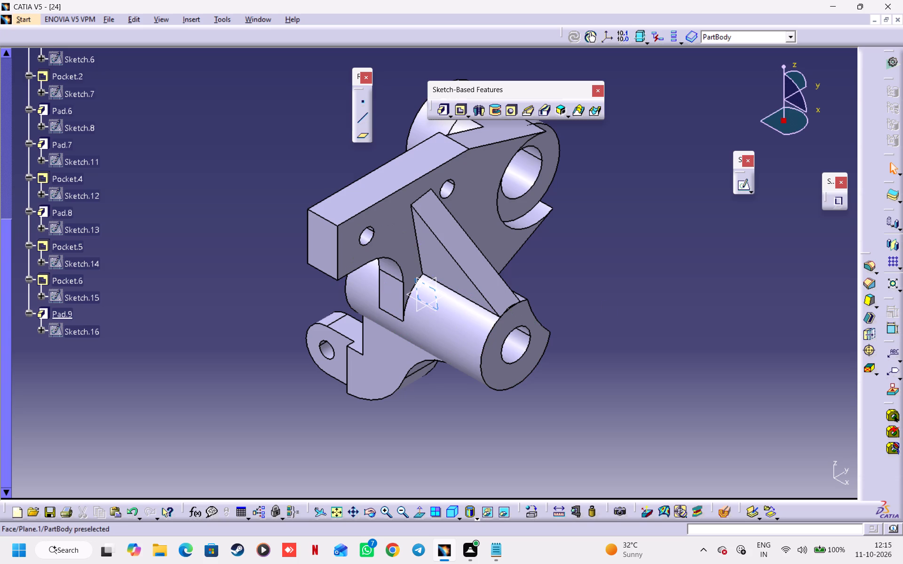
left_click(427, 309)
left_click(743, 187)
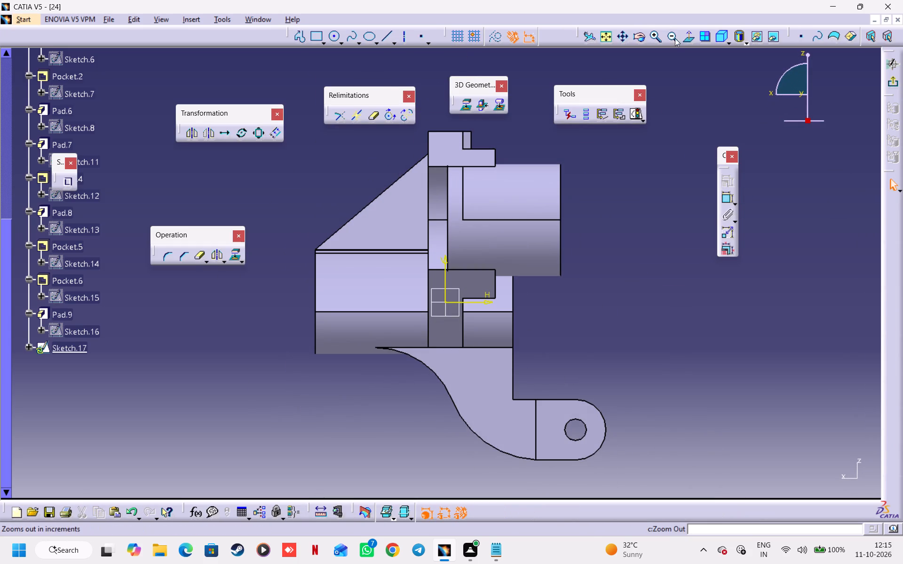
left_click(687, 37)
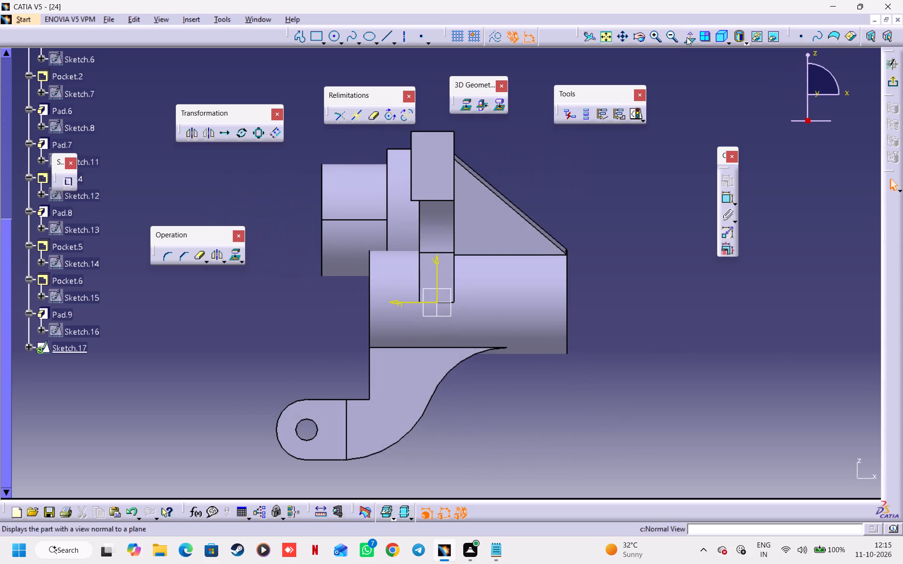
middle_click_drag(657, 238, 609, 262)
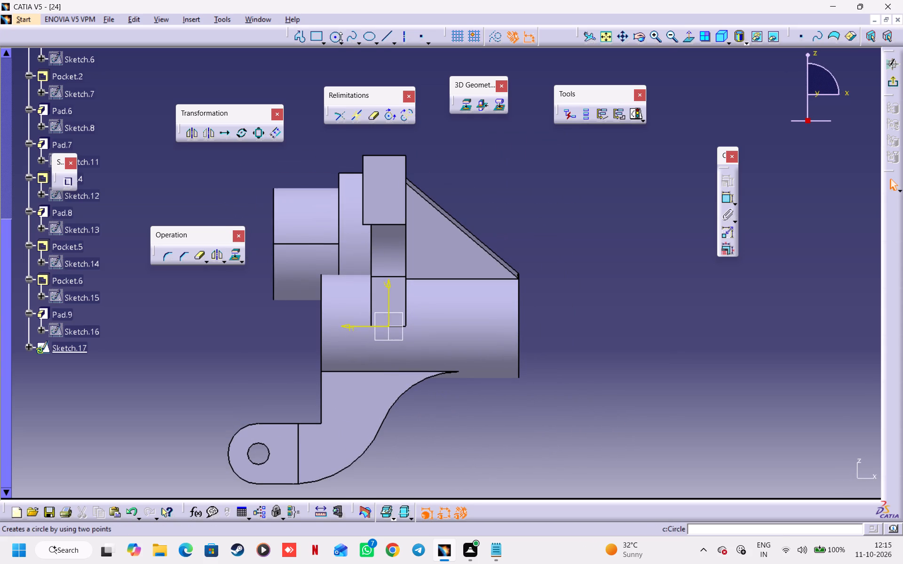
Draw a circle about 27 mm in diameter centred on the horizontal axis, below the triangular rib, and dimension its diameter.
left_click(333, 39)
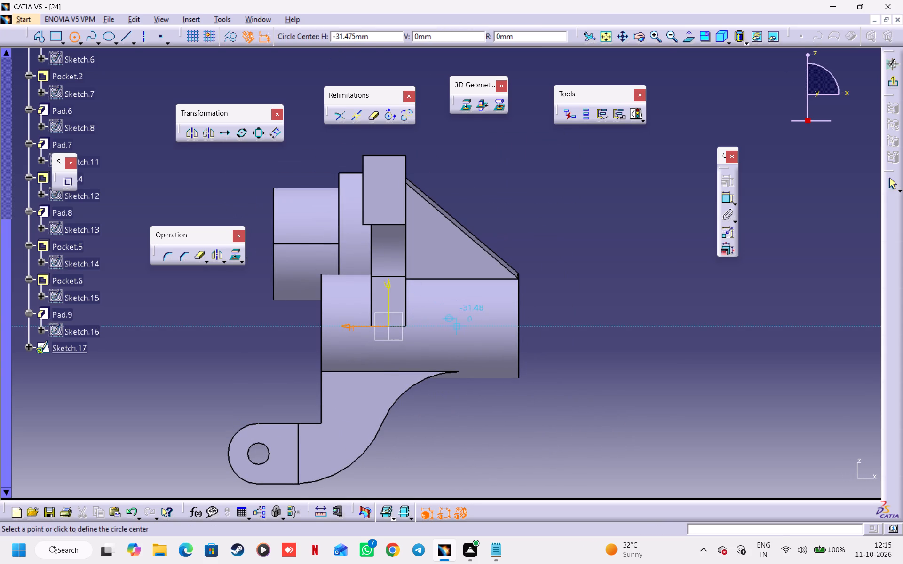
left_click(466, 326)
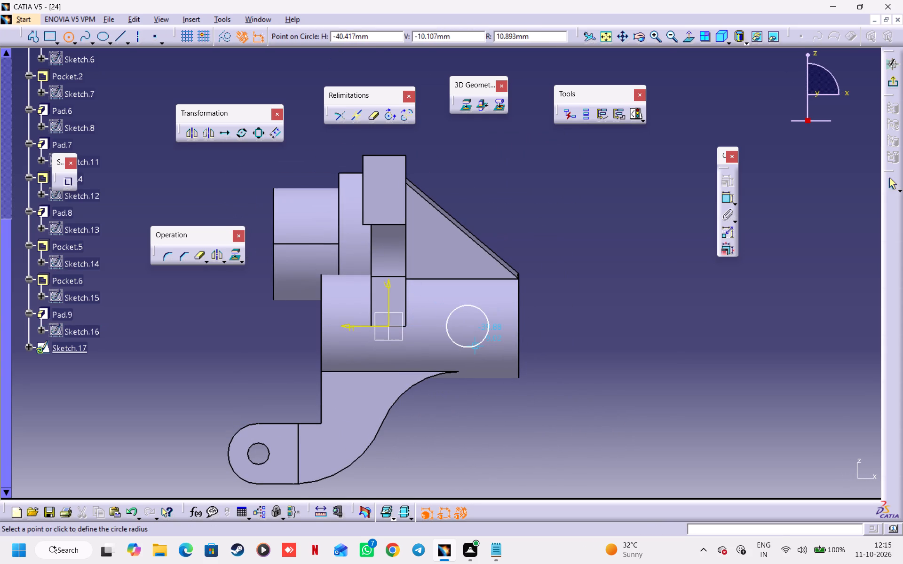
left_click(478, 354)
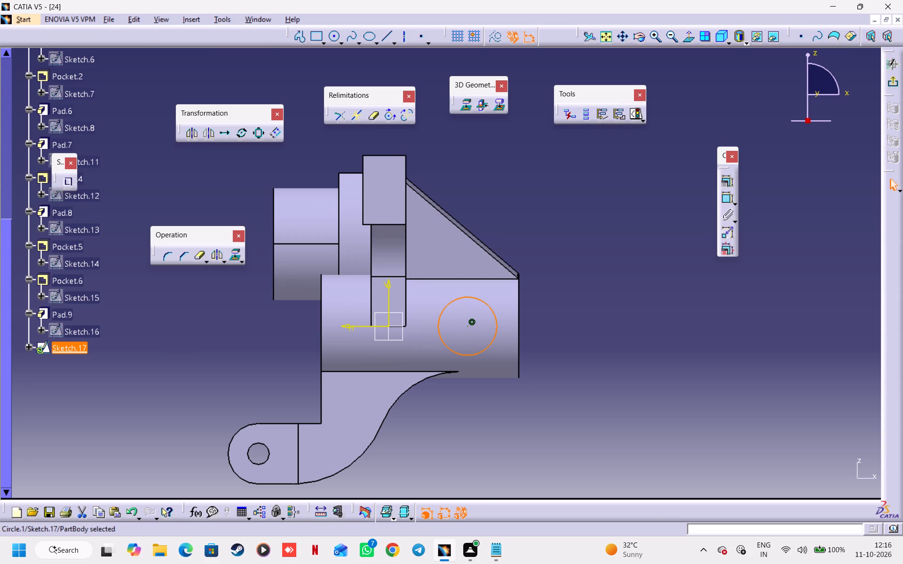
left_click(729, 199)
left_click(522, 253)
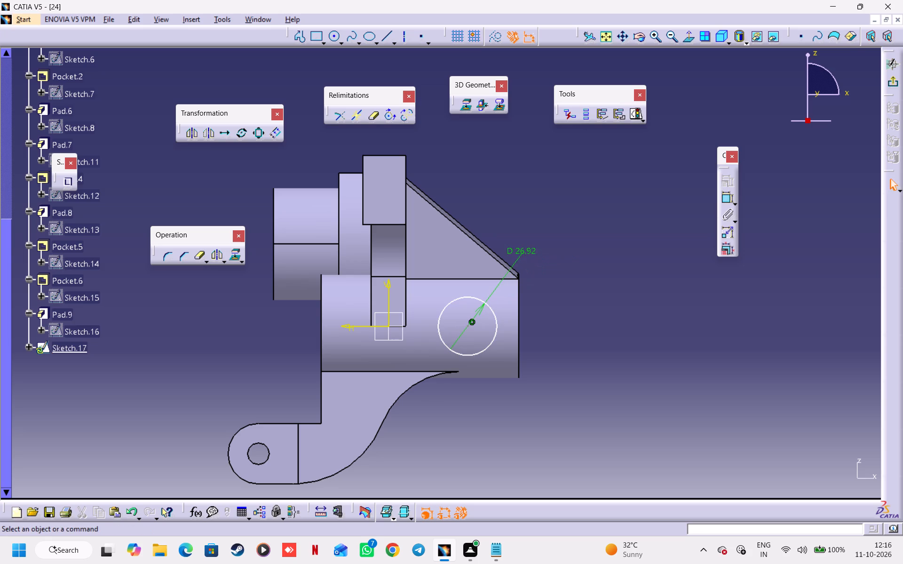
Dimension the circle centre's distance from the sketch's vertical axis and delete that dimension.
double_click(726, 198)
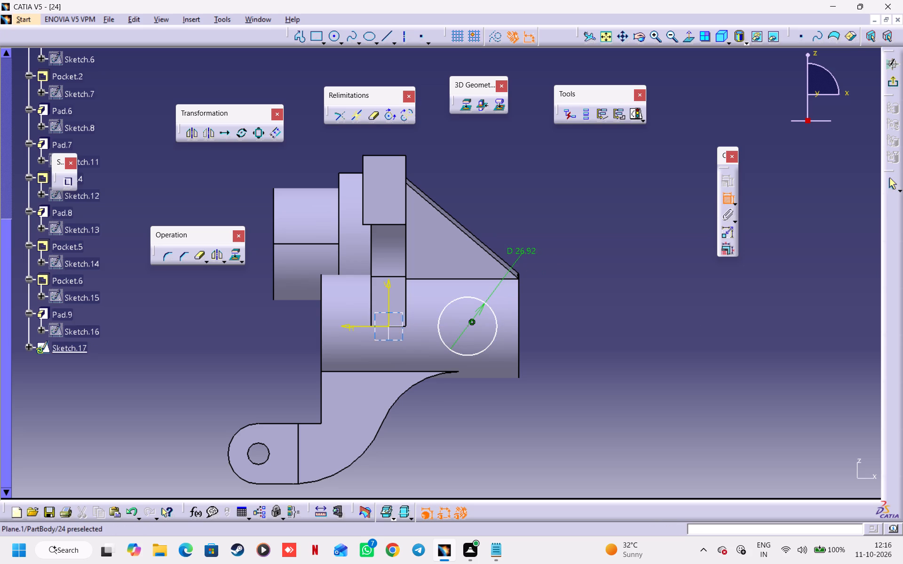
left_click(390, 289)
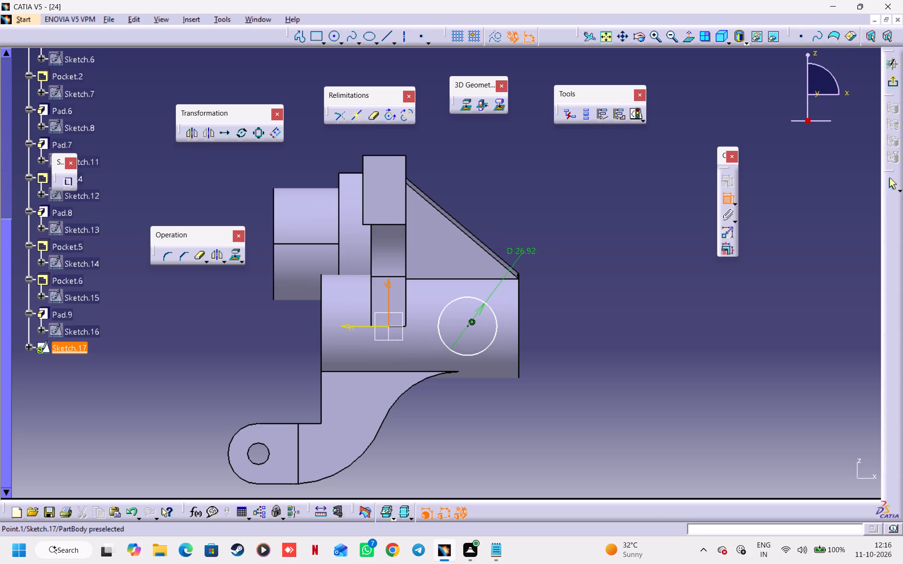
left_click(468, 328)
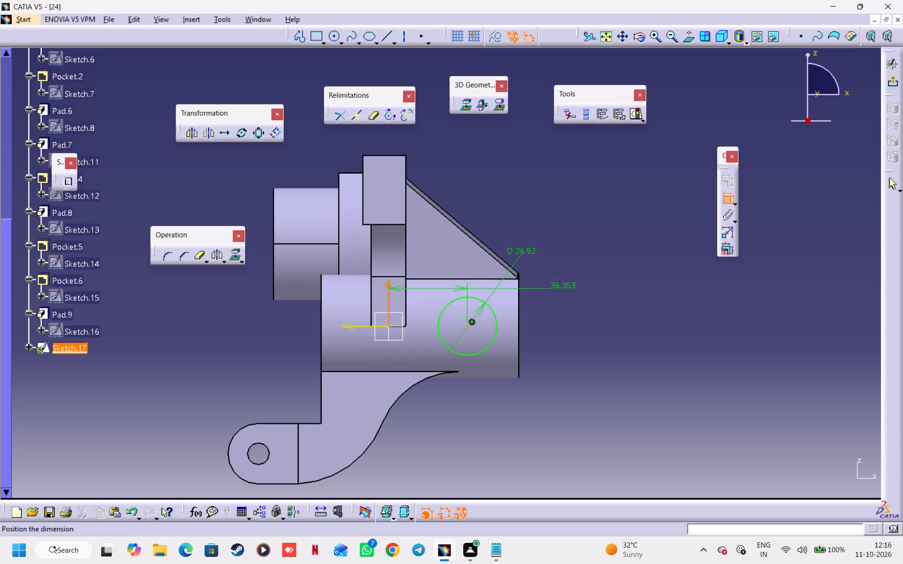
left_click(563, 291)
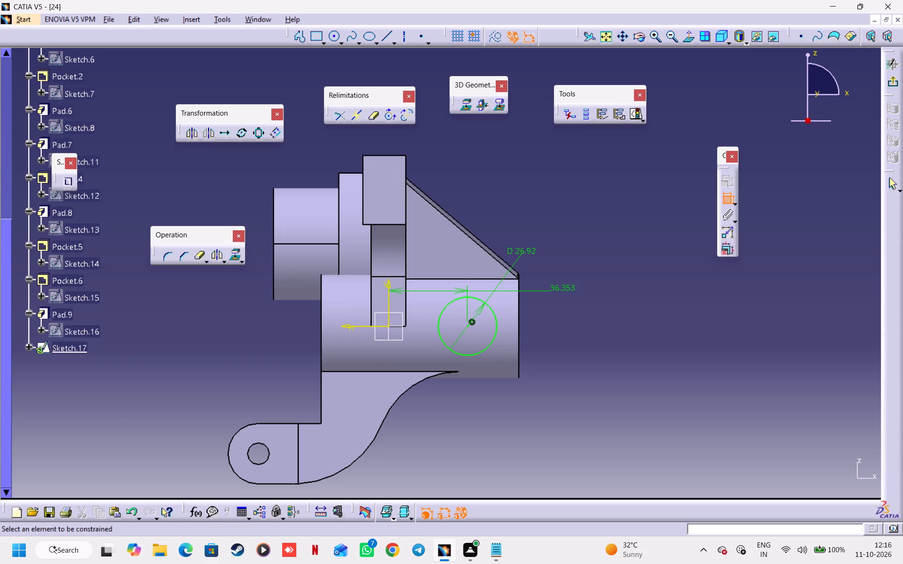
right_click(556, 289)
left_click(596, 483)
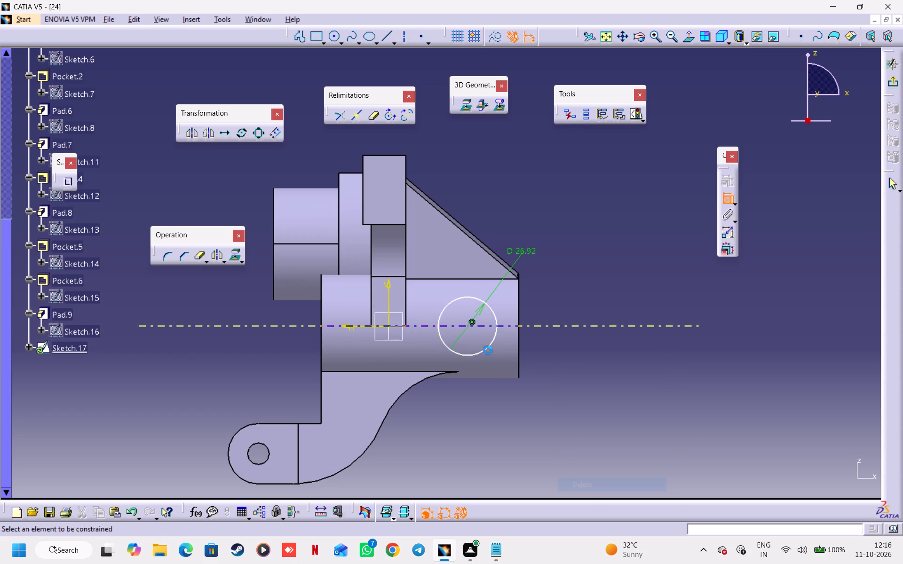
Dimension the circle's centre from the cylinder's end edge on the rib side and set the distance to 28 mm.
left_click(468, 327)
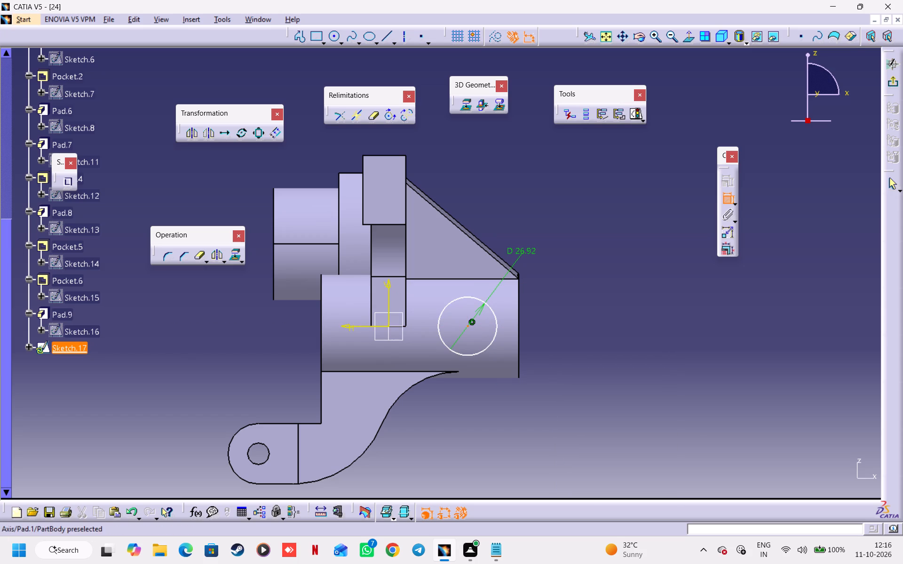
left_click(519, 299)
left_click(551, 288)
double_click(553, 284)
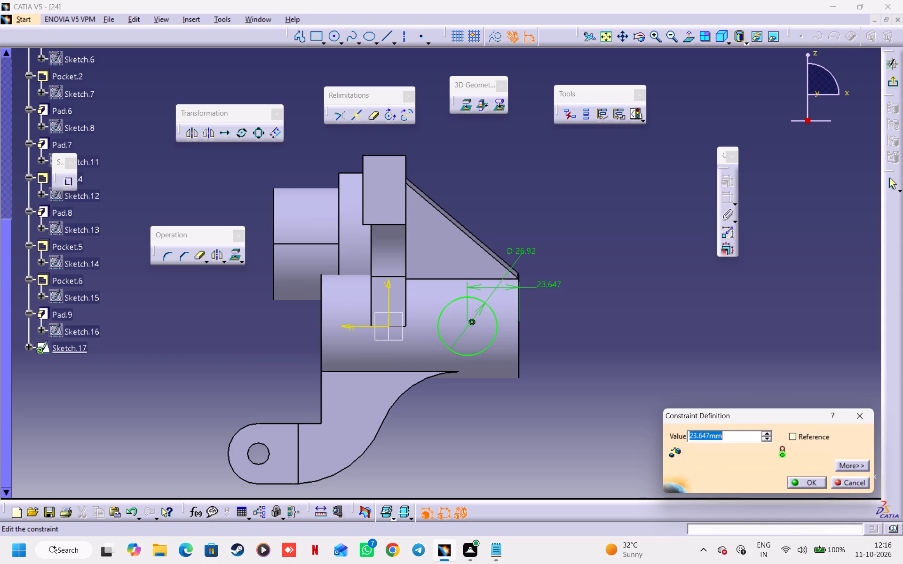
type("28")
key("Return")
Set the circle's diameter to 28 mm.
double_click(510, 249)
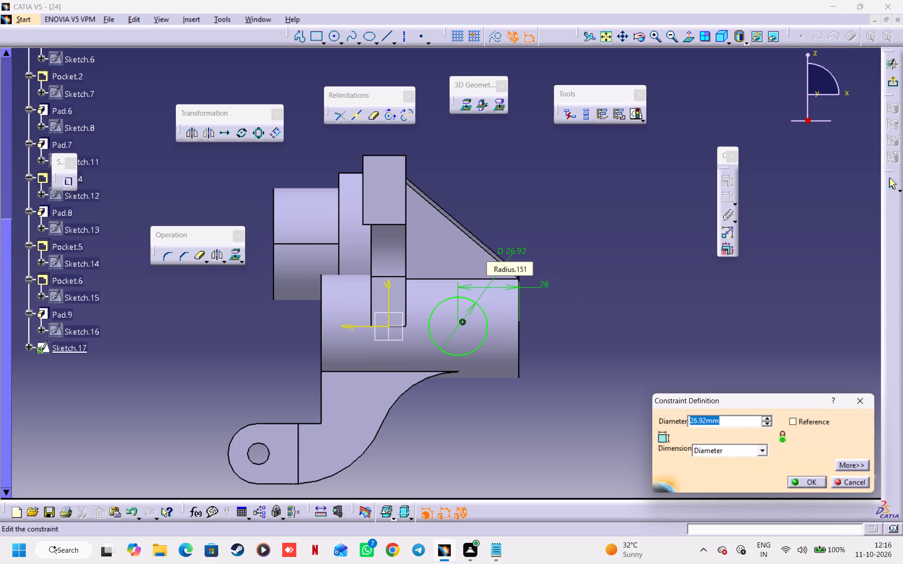
type("28")
key("Return")
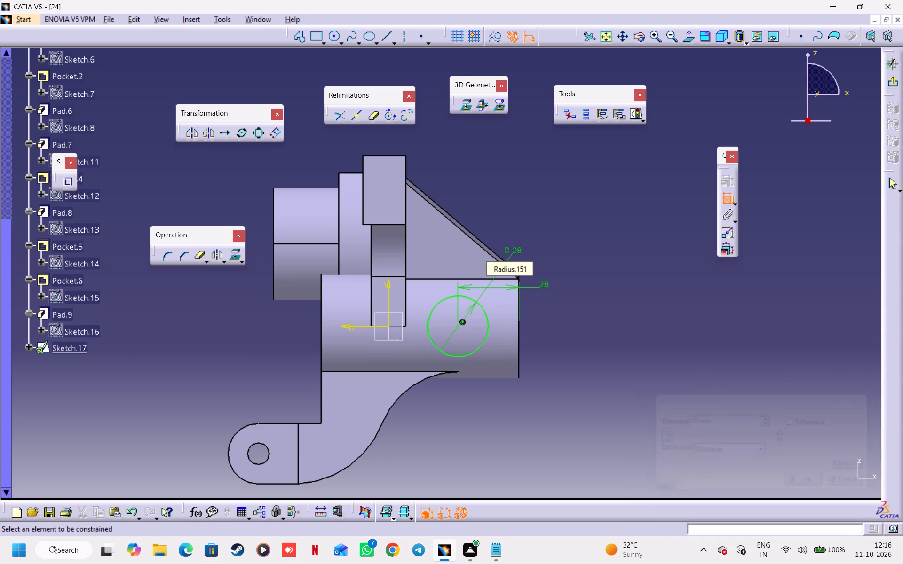
Finish the 28 mm circle sketch and start a Pad from it with the extrusion direction reversed.
left_click(566, 252)
left_click(727, 195)
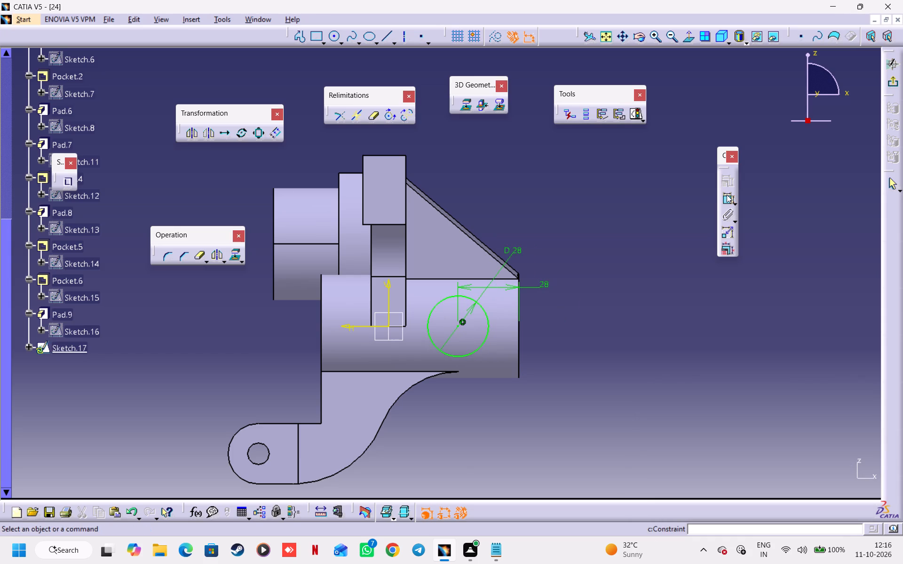
left_click(893, 83)
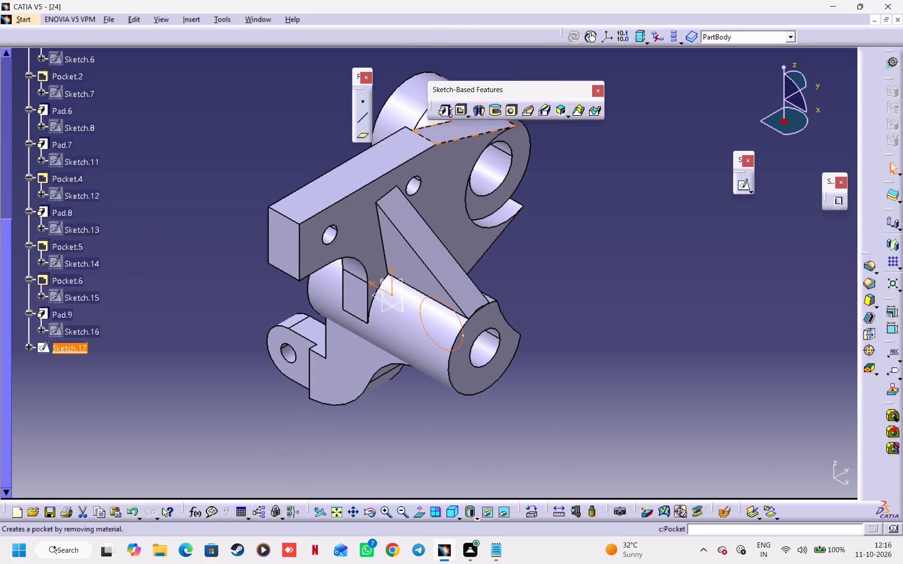
left_click(444, 111)
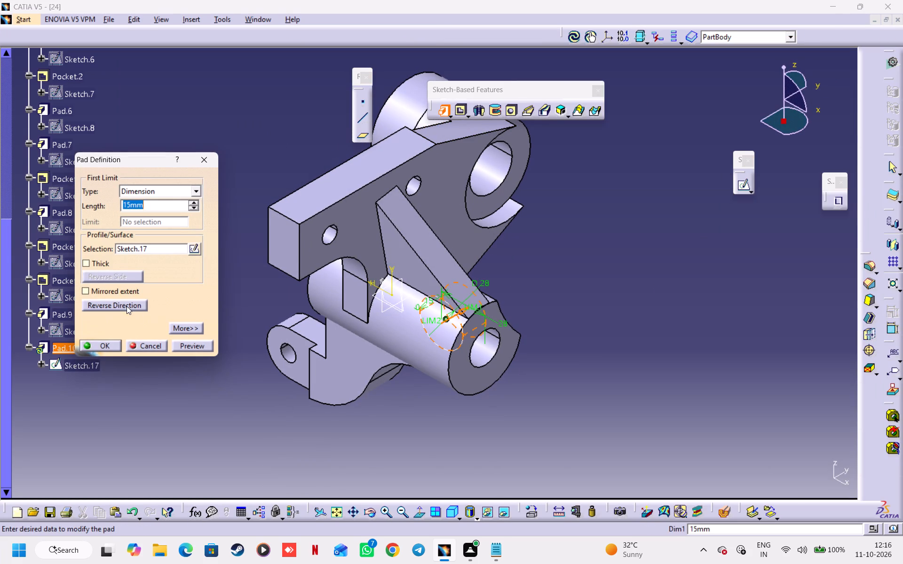
left_click(127, 306)
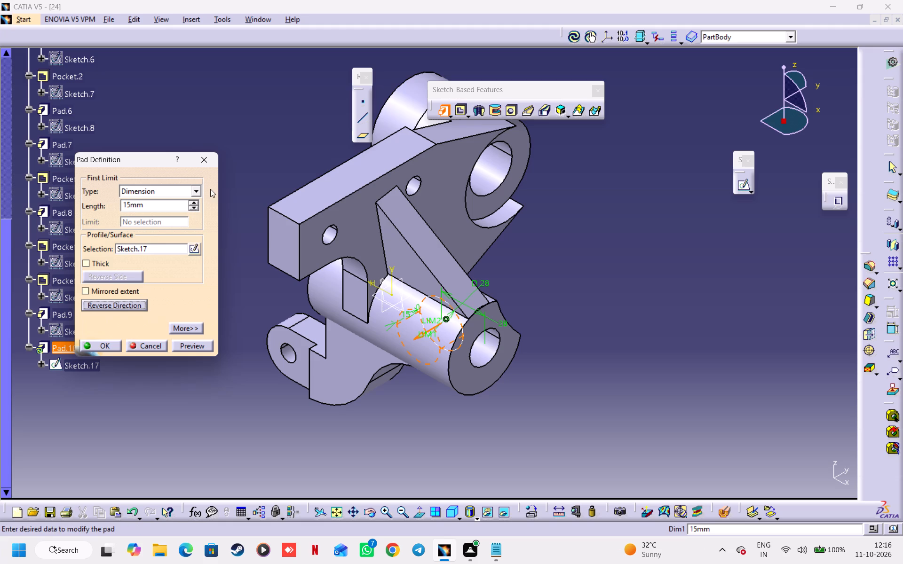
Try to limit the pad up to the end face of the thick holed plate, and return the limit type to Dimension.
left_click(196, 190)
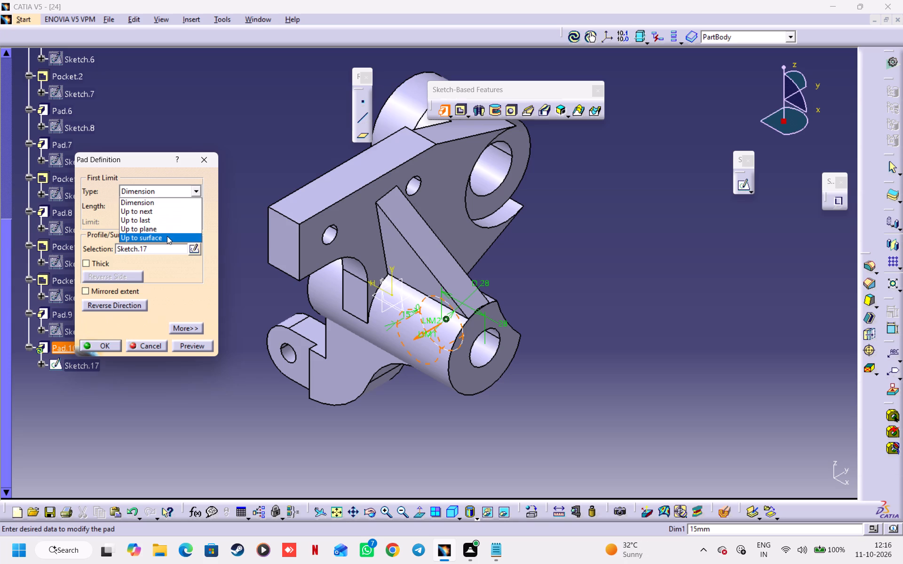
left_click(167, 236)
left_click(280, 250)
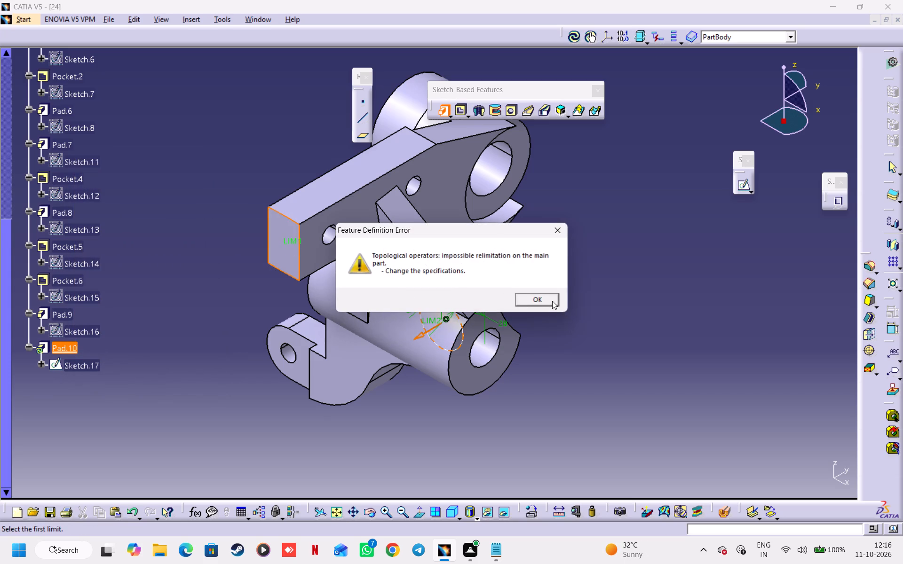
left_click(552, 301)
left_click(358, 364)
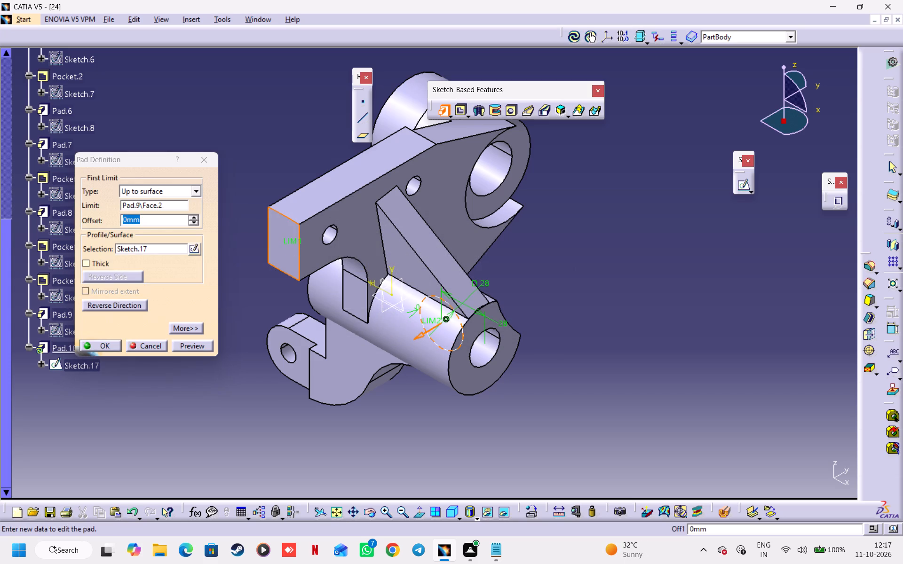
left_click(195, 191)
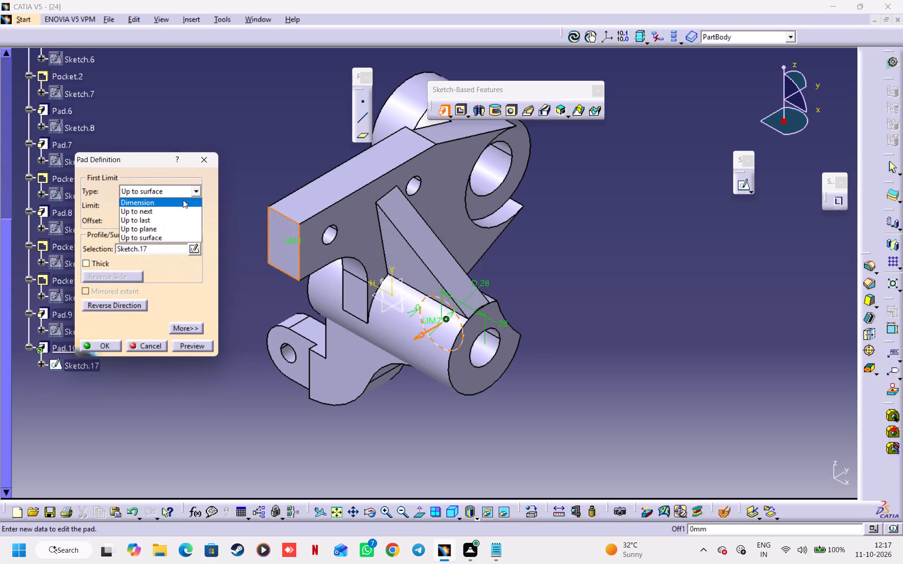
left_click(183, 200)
Set the pad length to 50 mm and create the round boss on the side of the long cylinder.
left_click(191, 203)
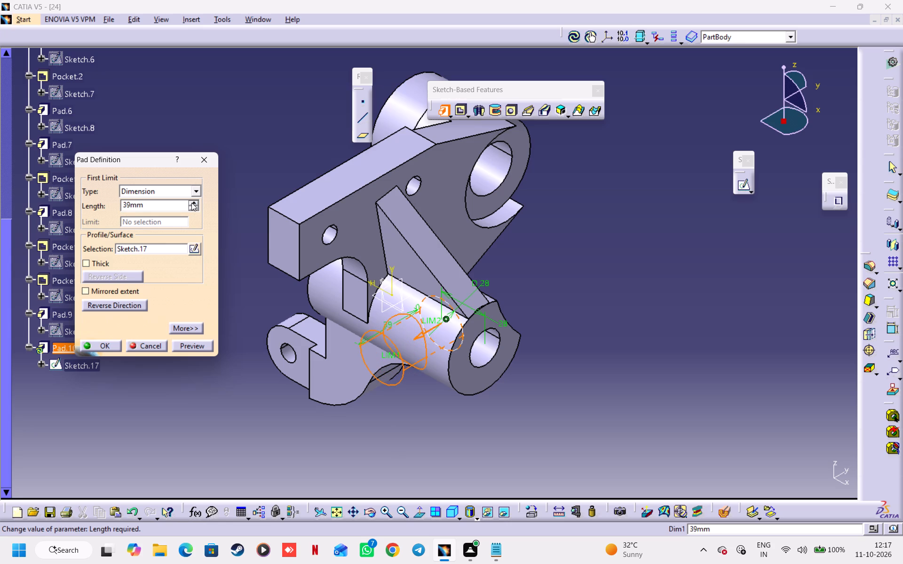
left_click(194, 202)
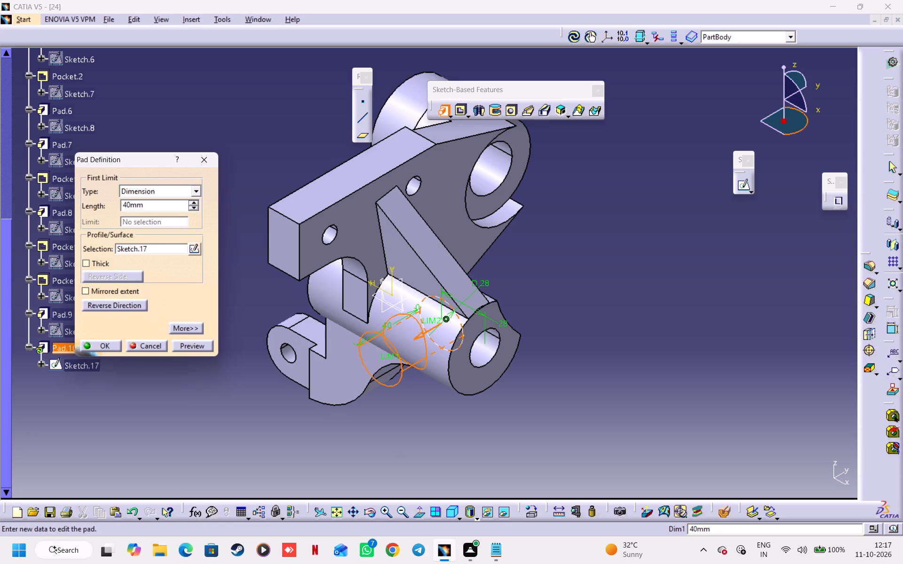
left_click_drag(798, 129, 800, 143)
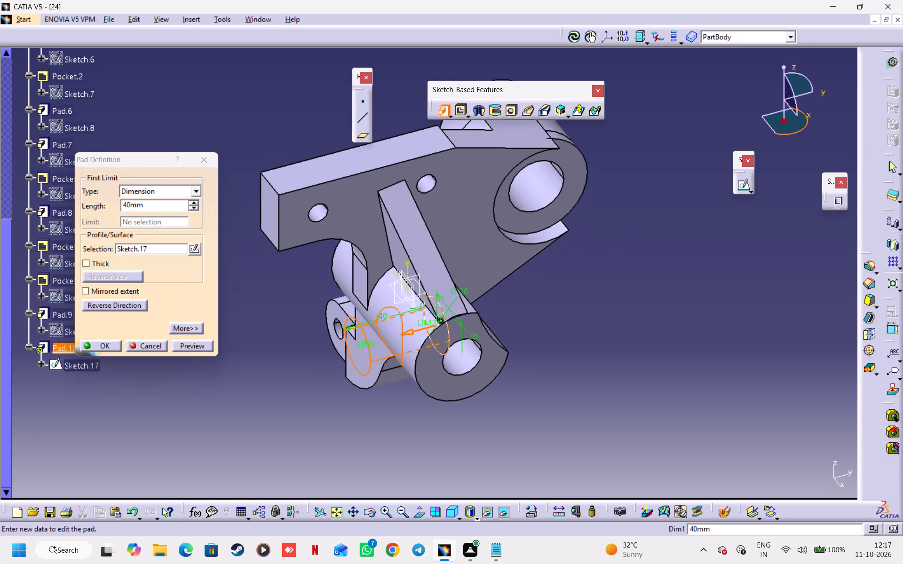
left_click_drag(800, 143, 800, 143)
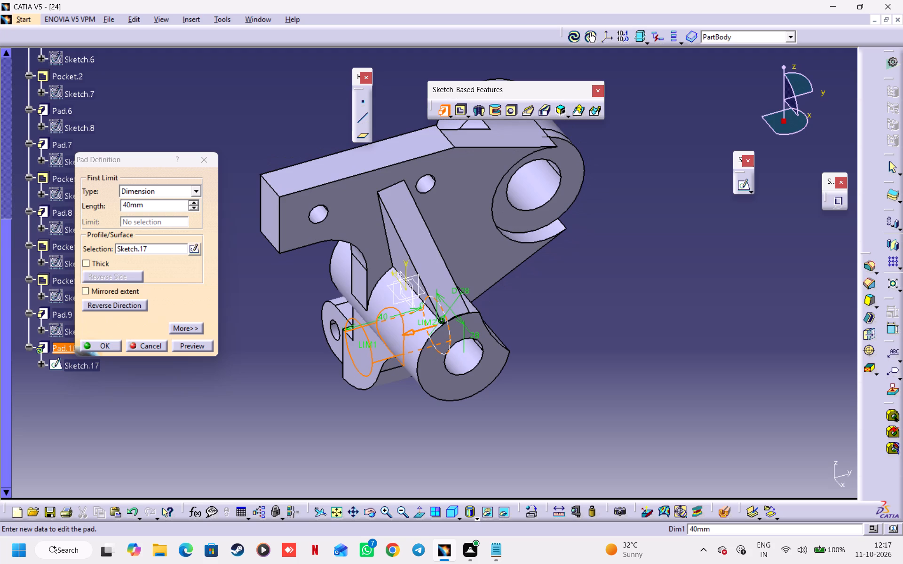
left_click_drag(163, 204, 42, 204)
type("50")
left_click(235, 120)
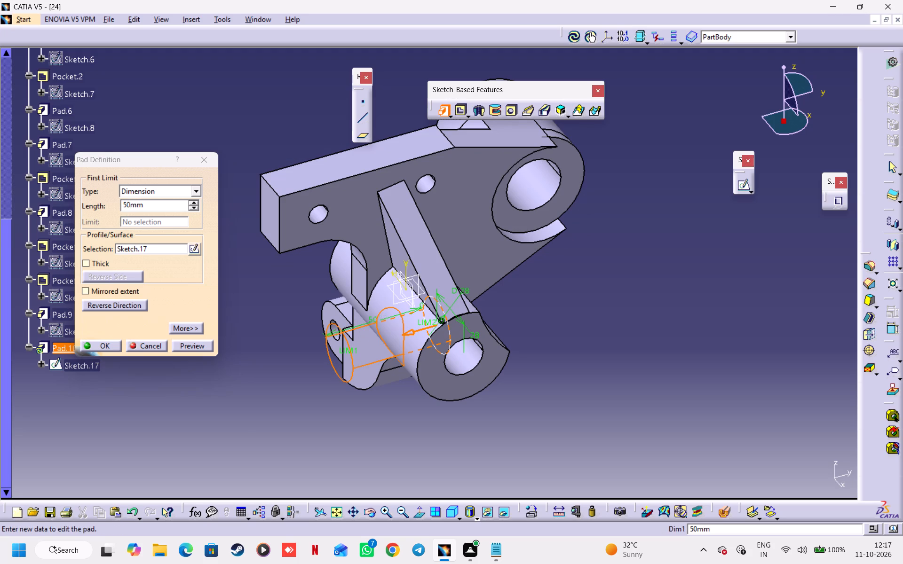
left_click_drag(806, 128, 802, 134)
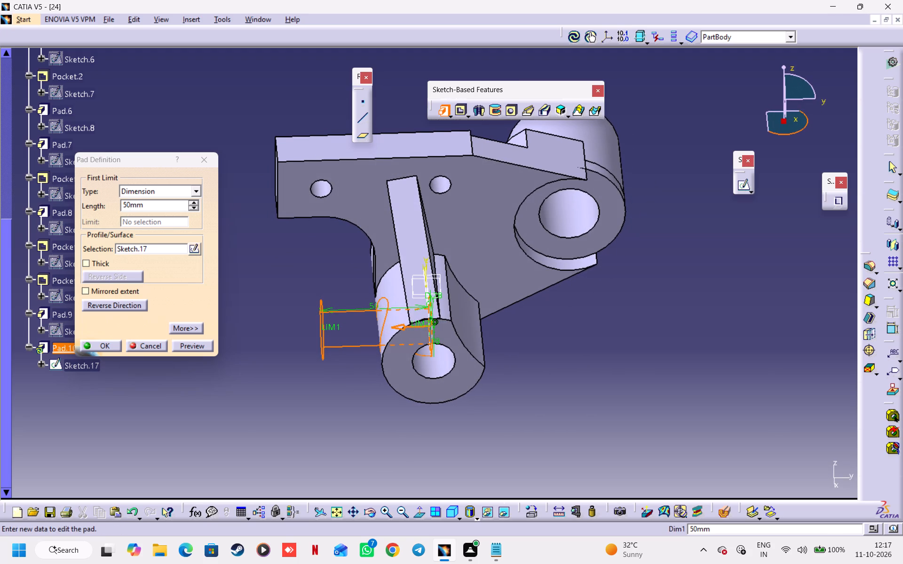
left_click_drag(802, 134, 809, 125)
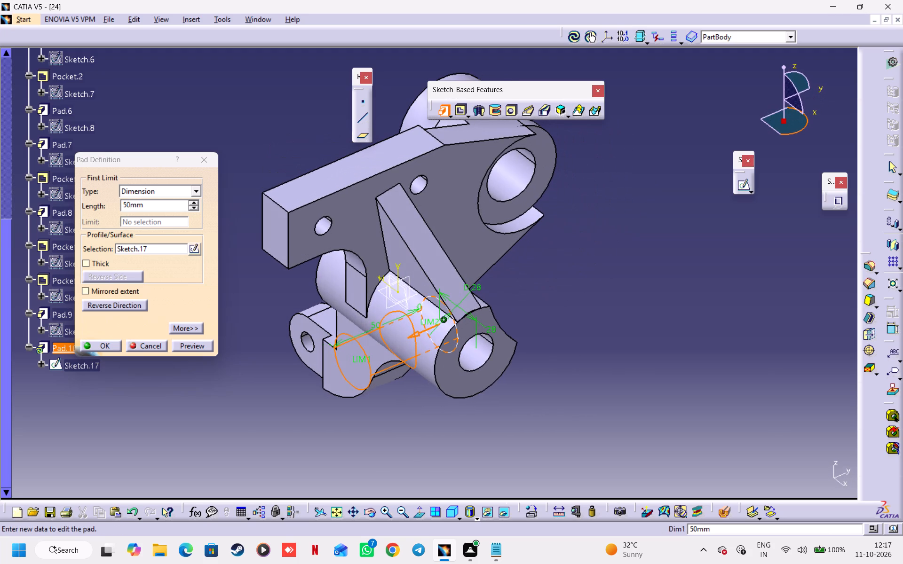
left_click_drag(809, 125, 814, 120)
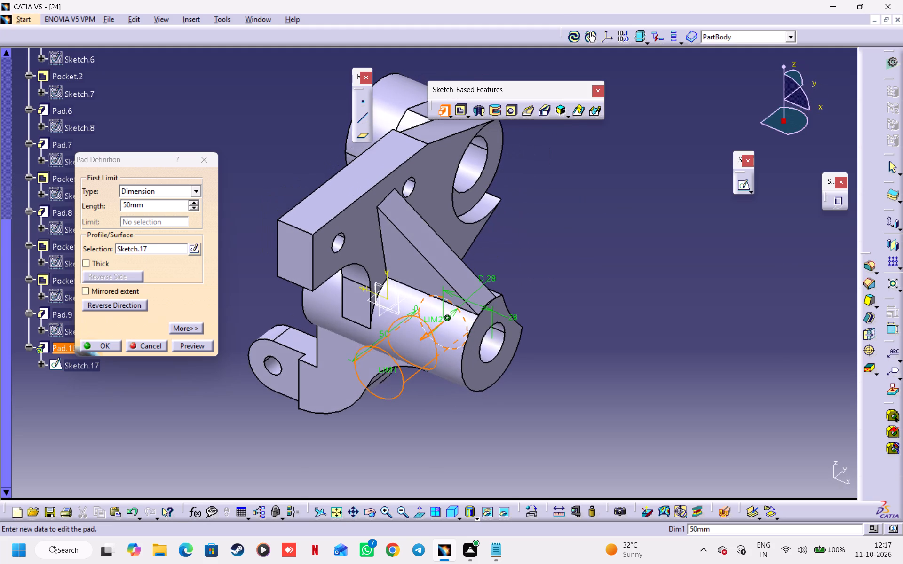
left_click(184, 345)
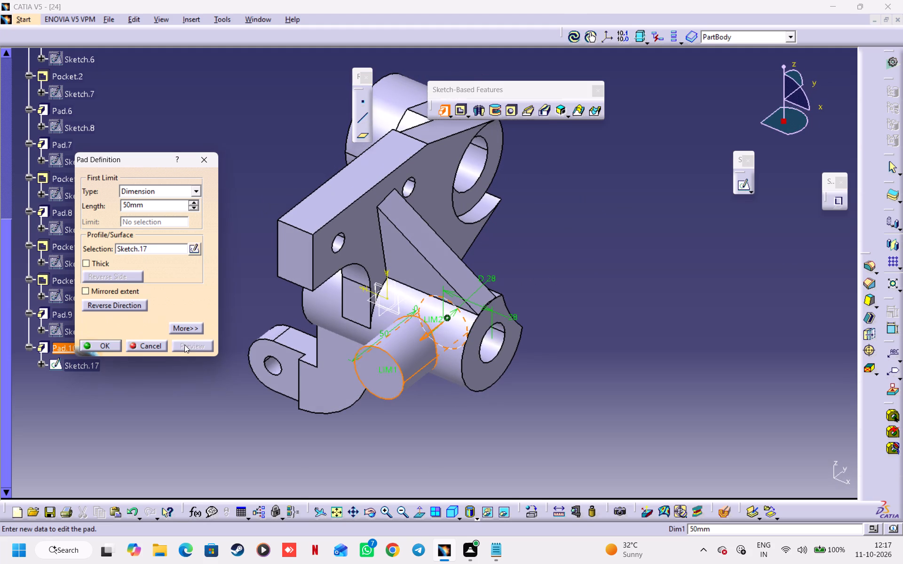
left_click(103, 345)
Create a blind, flat-bottomed hole of 10 mm diameter and 50 mm depth in the new round boss's end face.
middle_click_drag(199, 305, 199, 319)
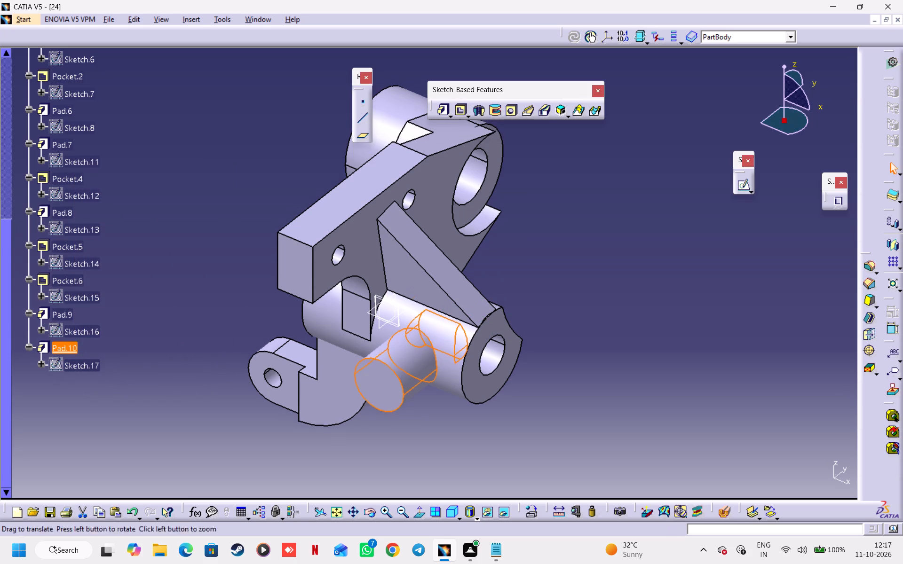
middle_click_drag(199, 319, 199, 320)
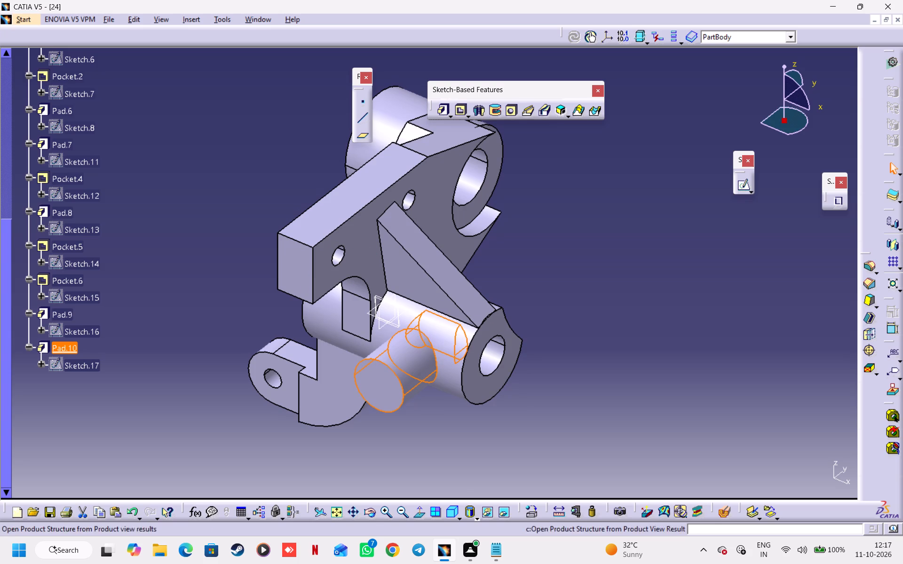
left_click(804, 128)
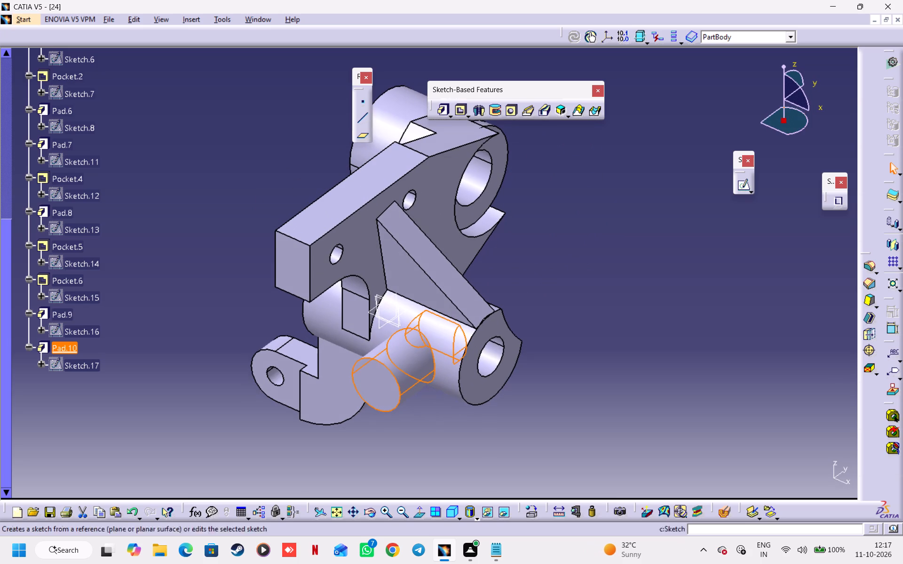
left_click(678, 277)
left_click(380, 388)
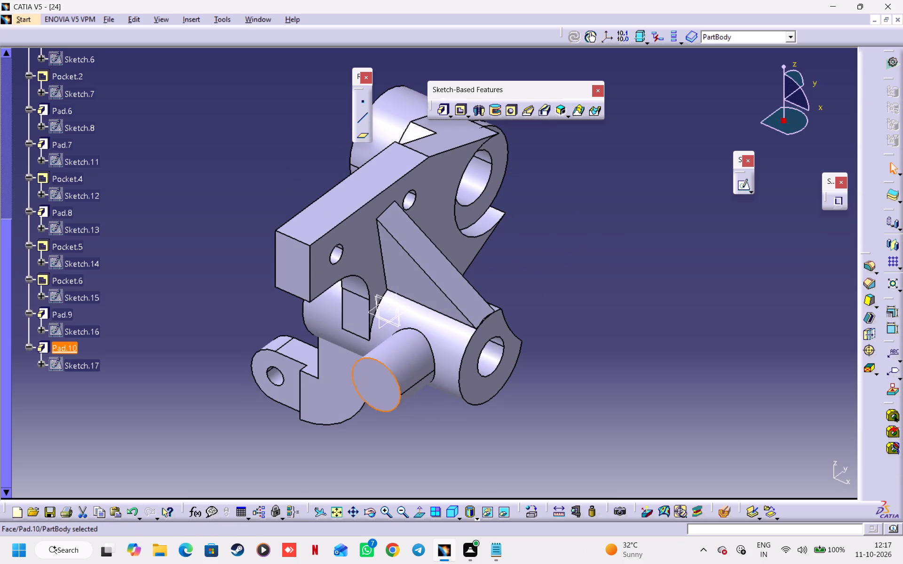
left_click(510, 109)
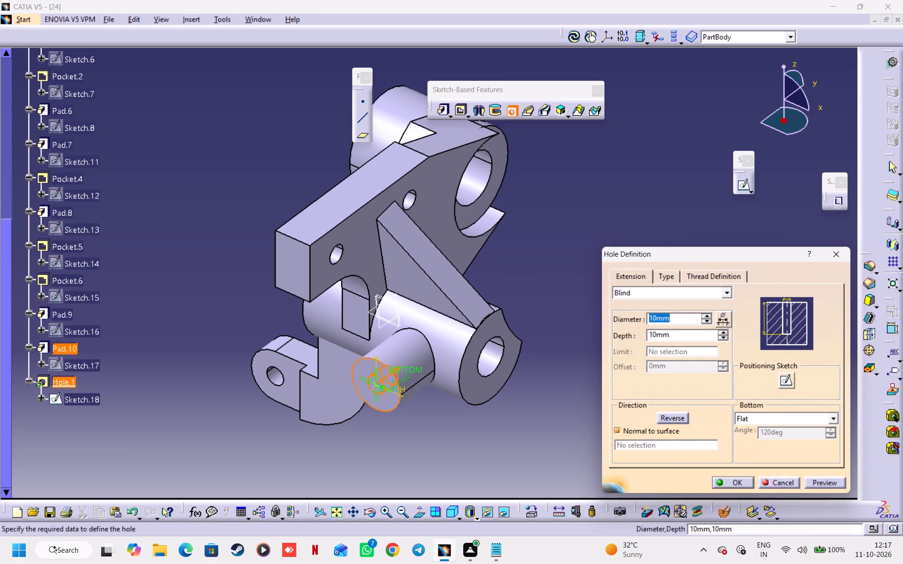
left_click_drag(671, 334, 583, 337)
key("5")
key("0")
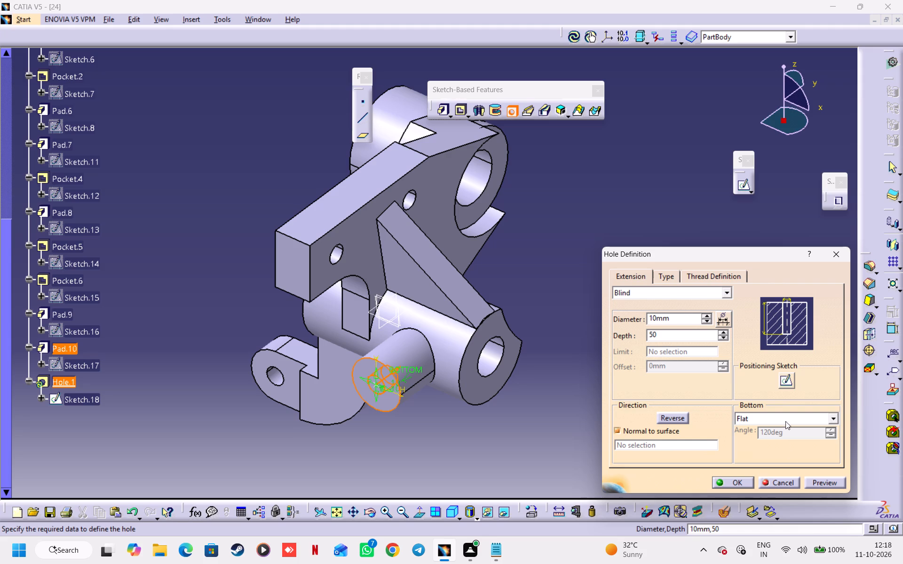
left_click(820, 478)
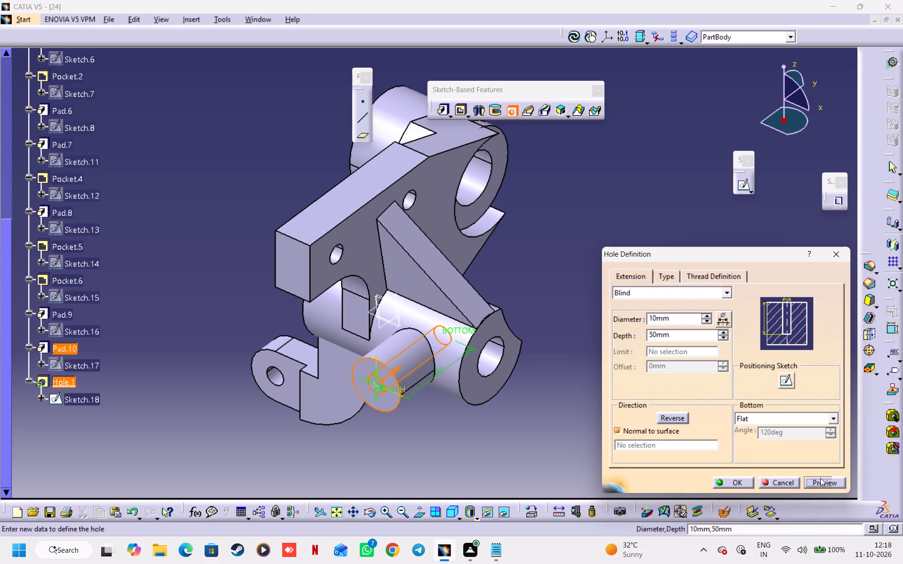
left_click(740, 482)
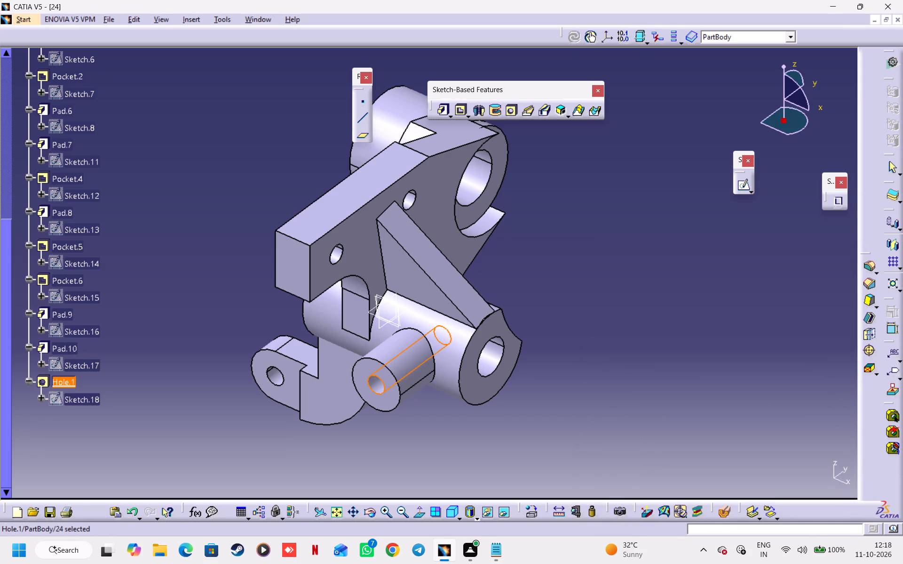
Sketch on the long cylinder's rib-side end face, projecting the edge of its bore into the sketch.
left_click_drag(807, 126, 794, 140)
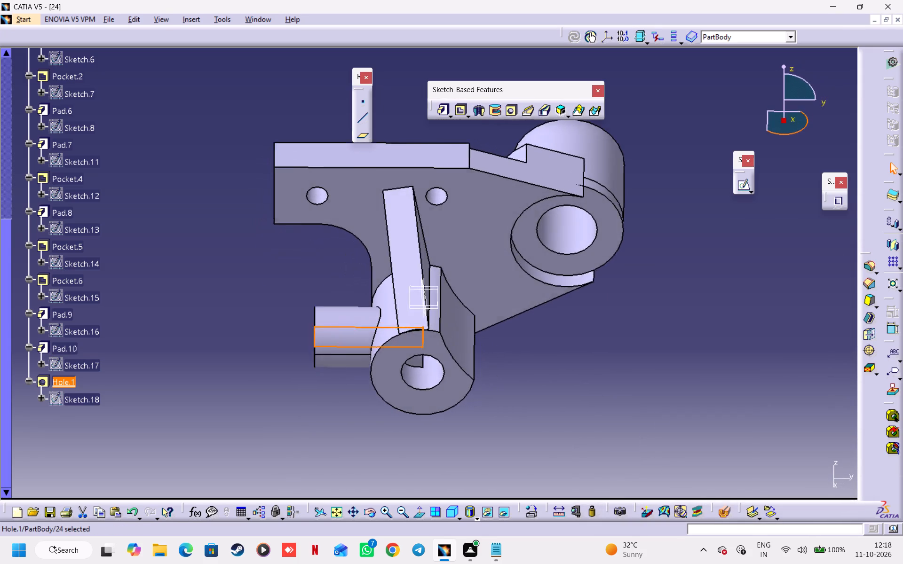
left_click_drag(794, 140, 800, 135)
left_click(640, 325)
left_click(476, 383)
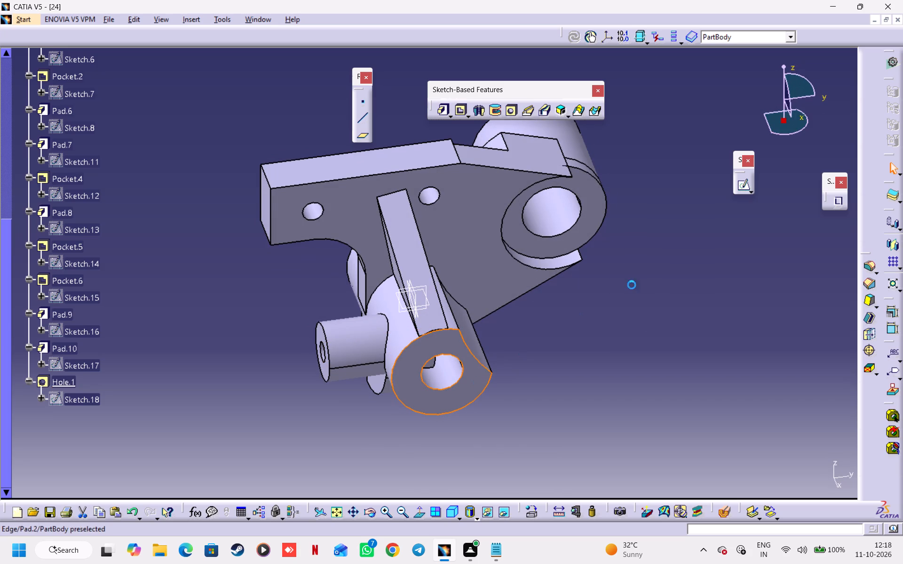
left_click(743, 187)
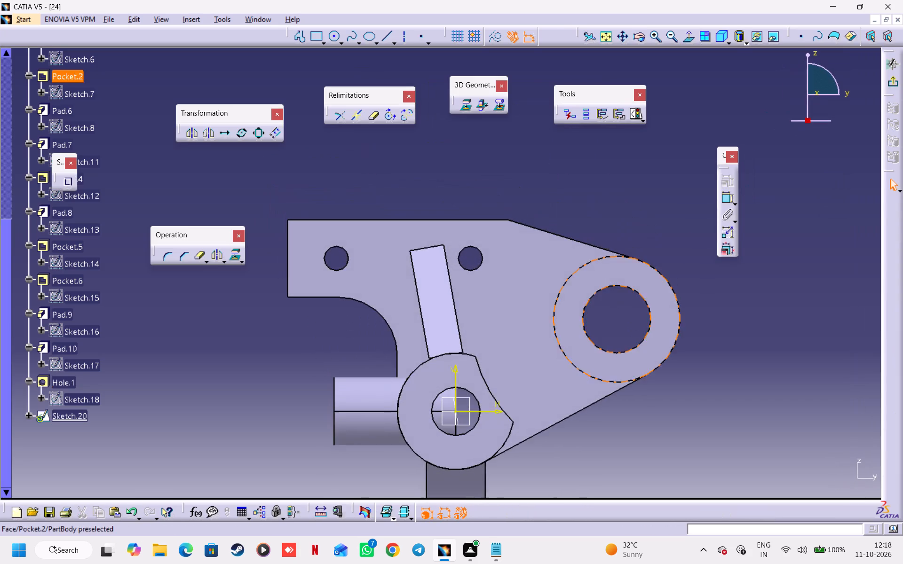
middle_click_drag(657, 275, 657, 221)
left_click(478, 369)
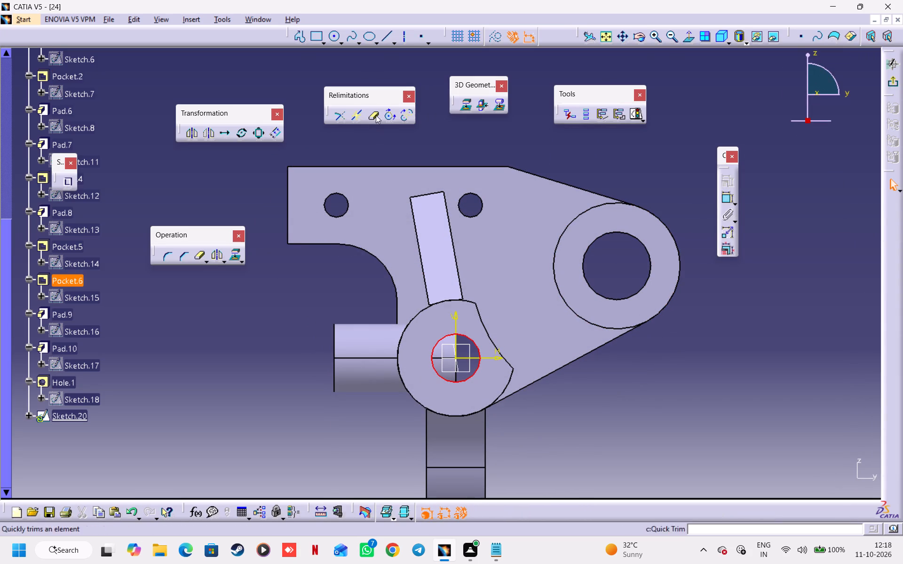
left_click(467, 103)
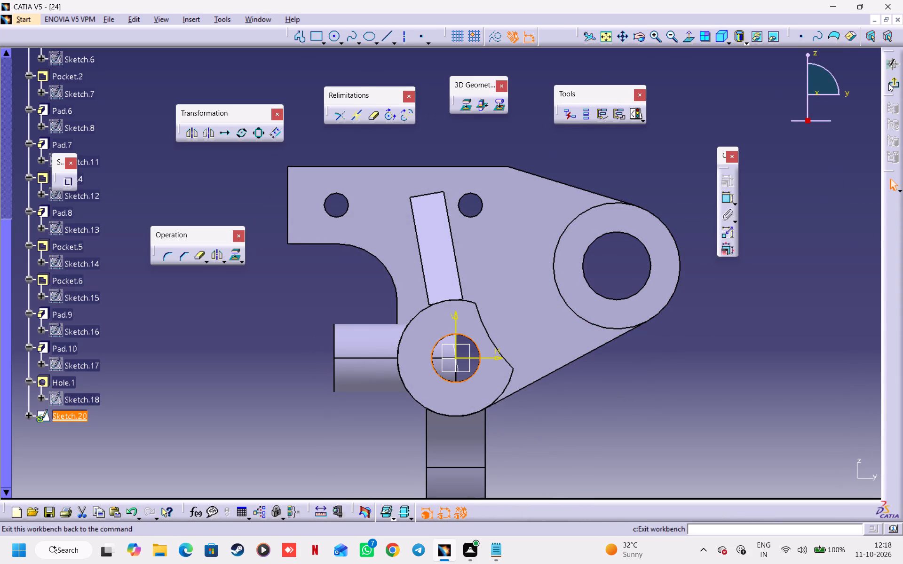
left_click(889, 83)
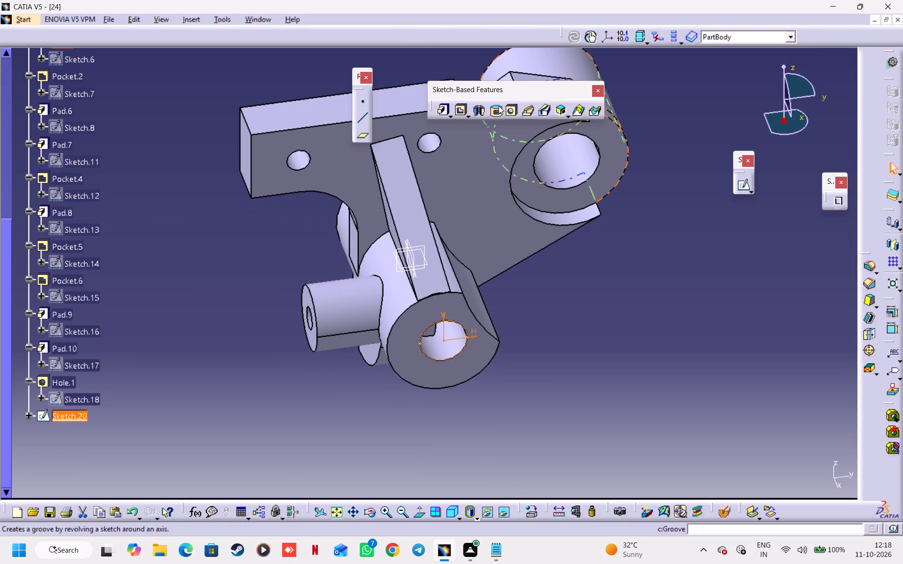
Pocket the projected bore circle to a depth of 100 mm along the full length of the long cylinder.
left_click(463, 107)
middle_click_drag(551, 274, 588, 319)
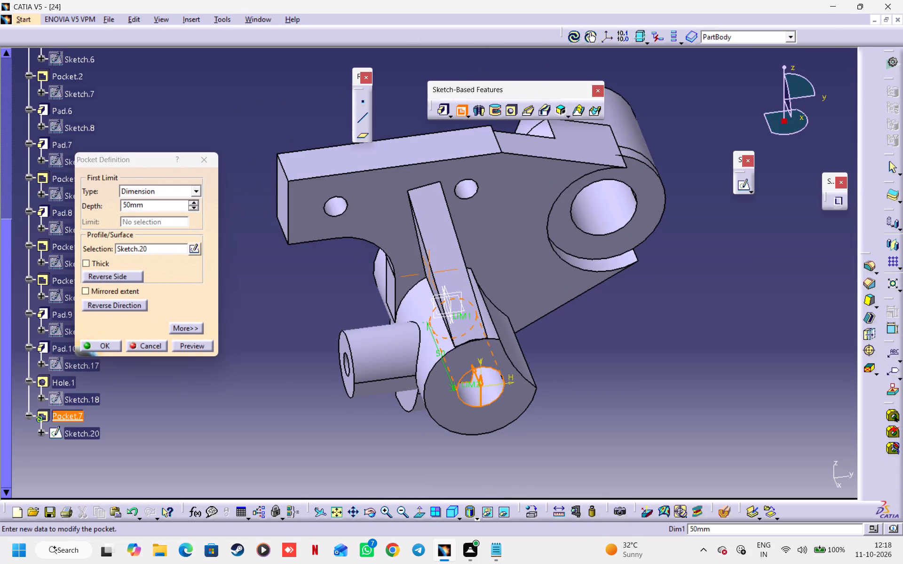
left_click_drag(793, 133, 826, 117)
middle_click_drag(586, 247, 697, 247)
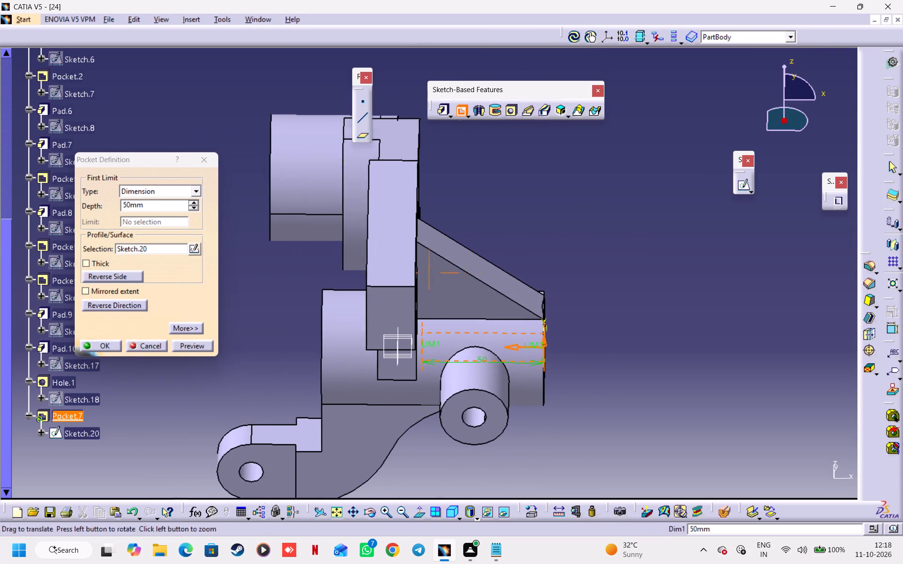
middle_click_drag(697, 247, 731, 247)
left_click(194, 202)
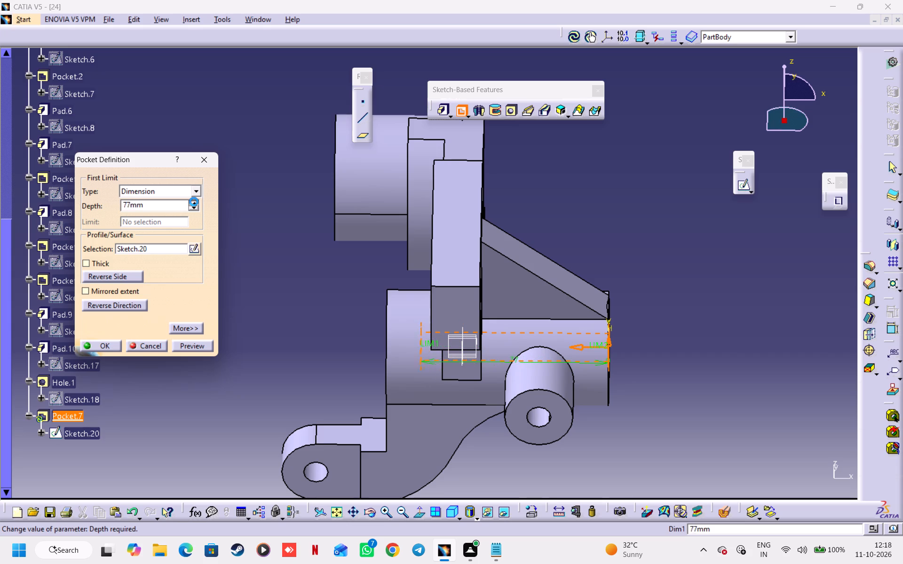
left_click(96, 345)
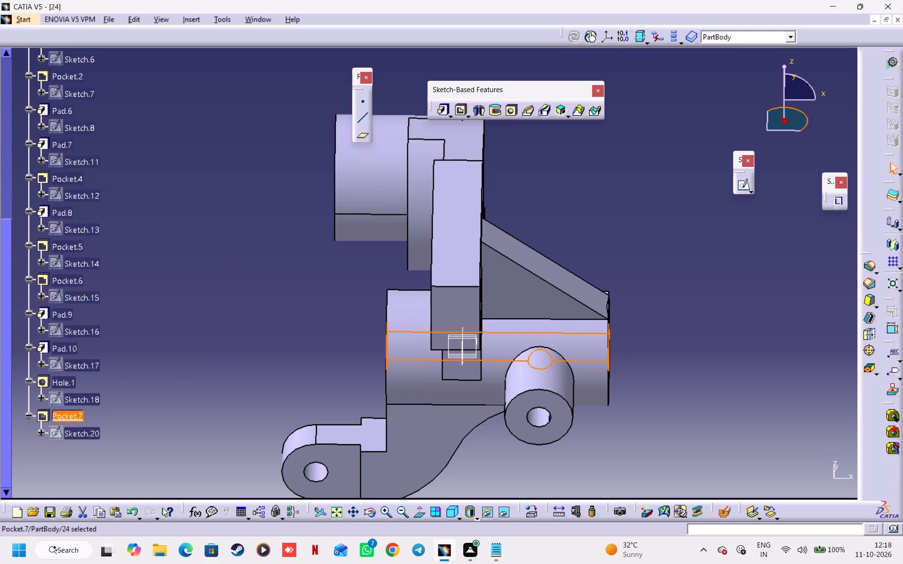
Examine the part from several angles, checking the long cylinder's bore, the side boss and the rib.
left_click_drag(809, 123, 785, 160)
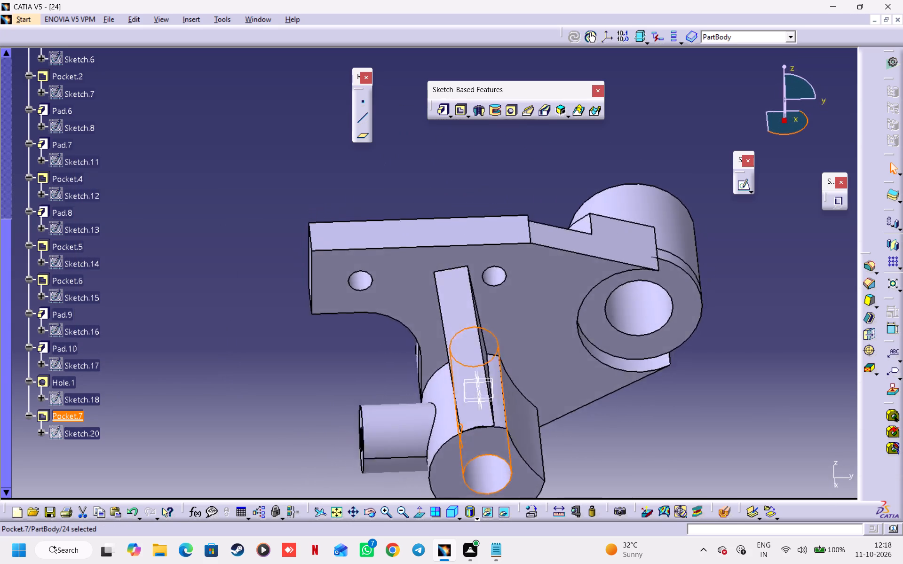
left_click_drag(785, 160, 807, 139)
middle_click_drag(741, 283, 639, 257)
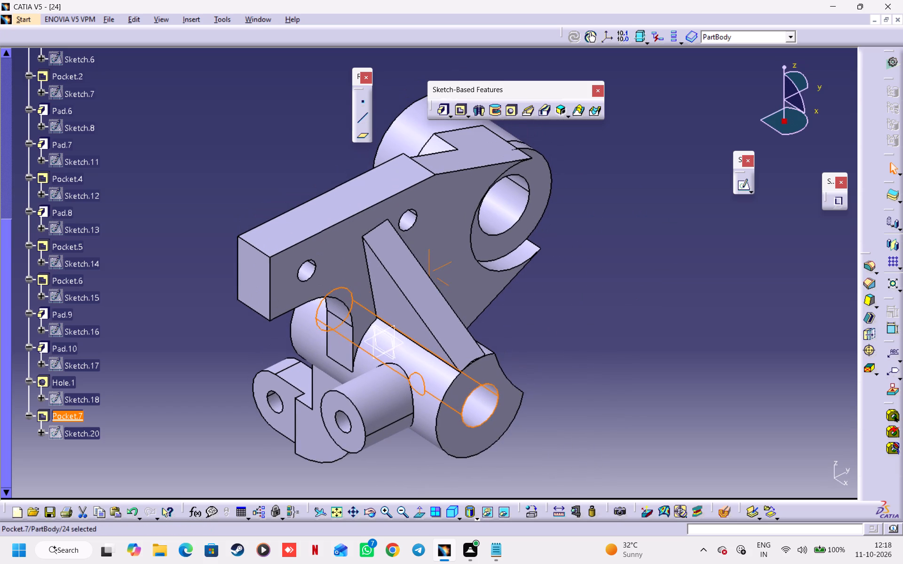
left_click(641, 263)
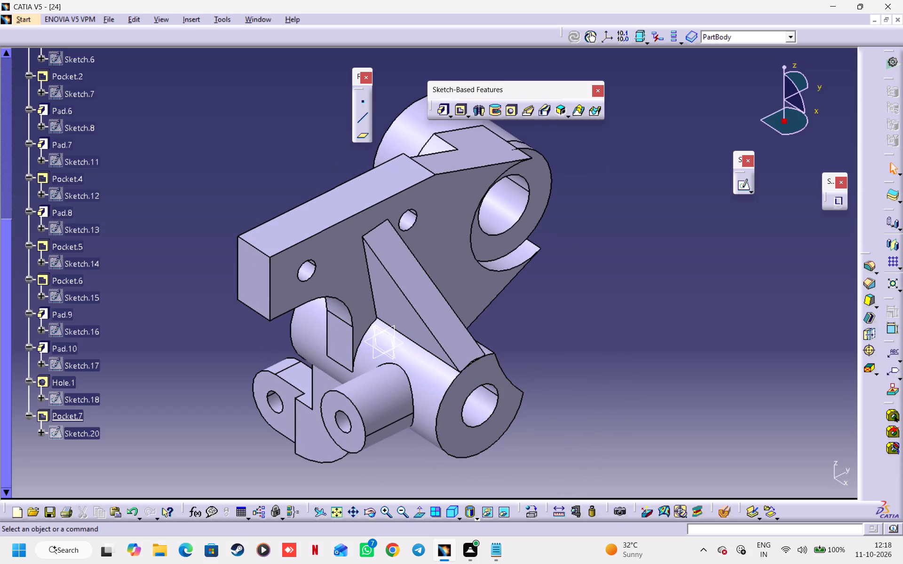
middle_click_drag(600, 328, 588, 369, "ctrl")
middle_click_drag(570, 342, 575, 358)
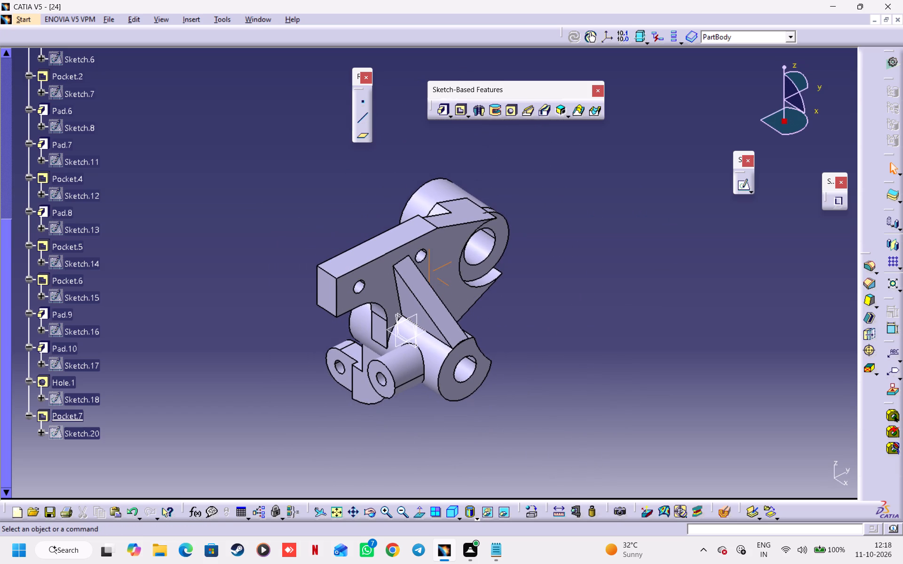
left_click(803, 129)
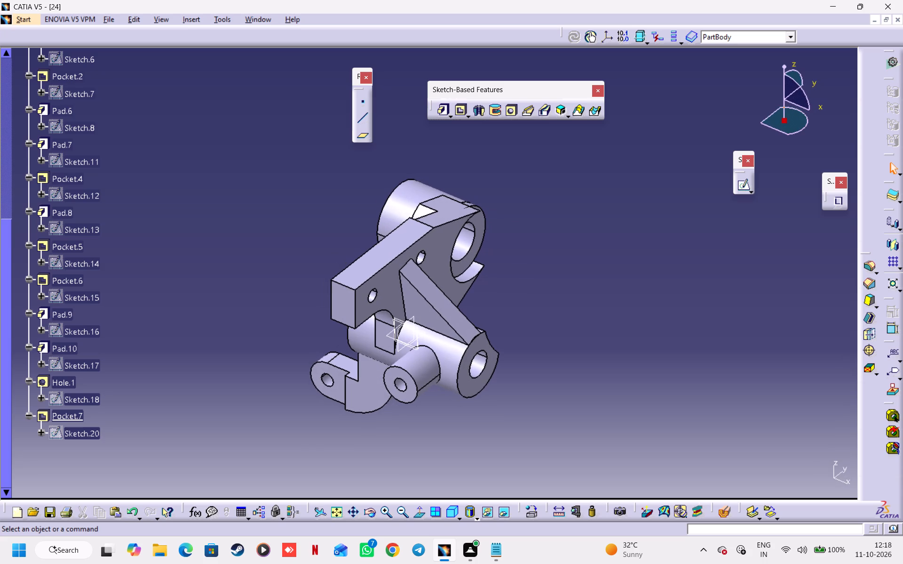
middle_click_drag(587, 236, 604, 256)
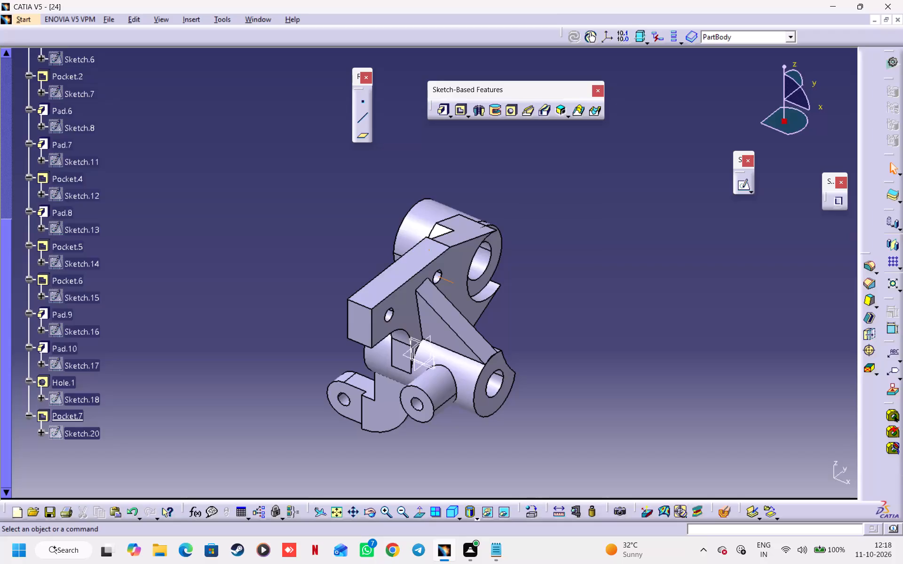
middle_click_drag(539, 319, 536, 303, "ctrl")
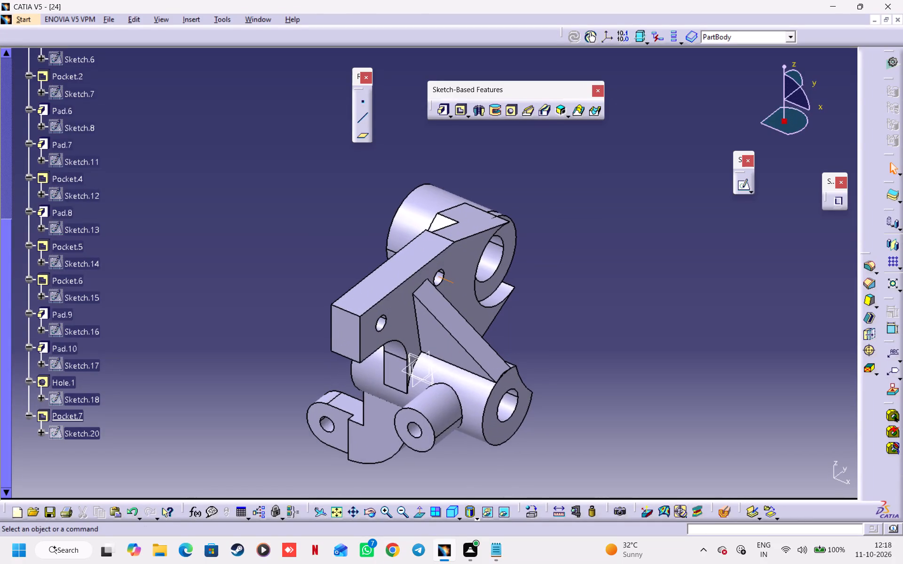
middle_click_drag(558, 301, 577, 280)
left_click(806, 128)
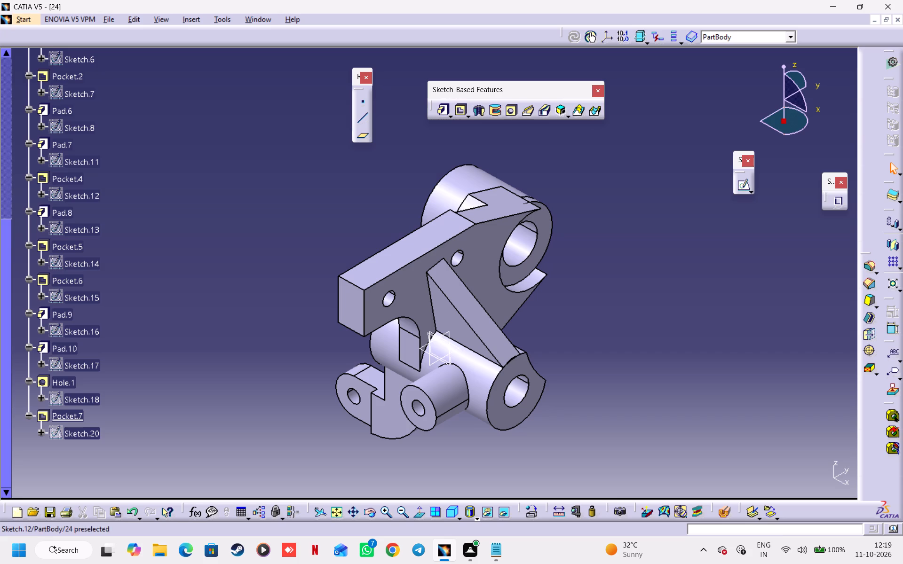
Open the triangular rib's profile sketch for editing.
left_click(458, 310)
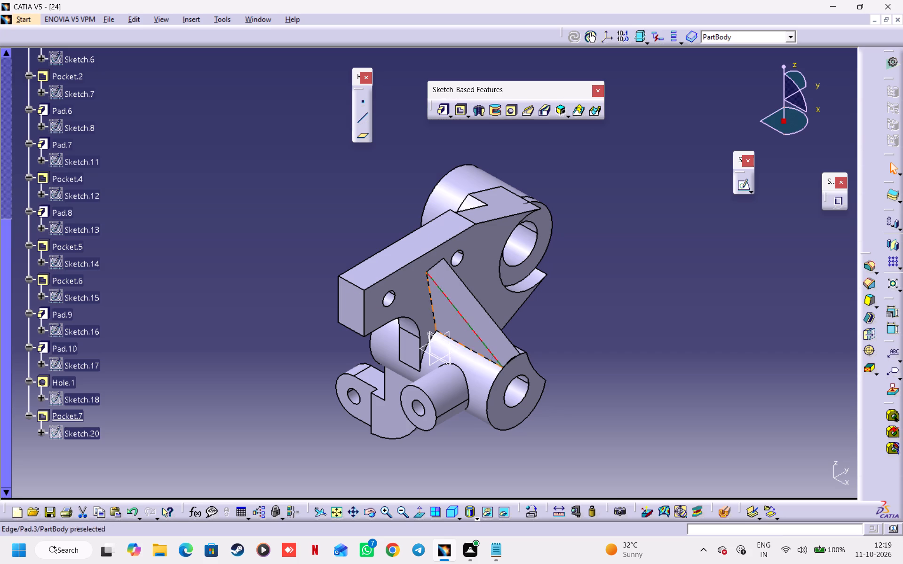
left_click(261, 258)
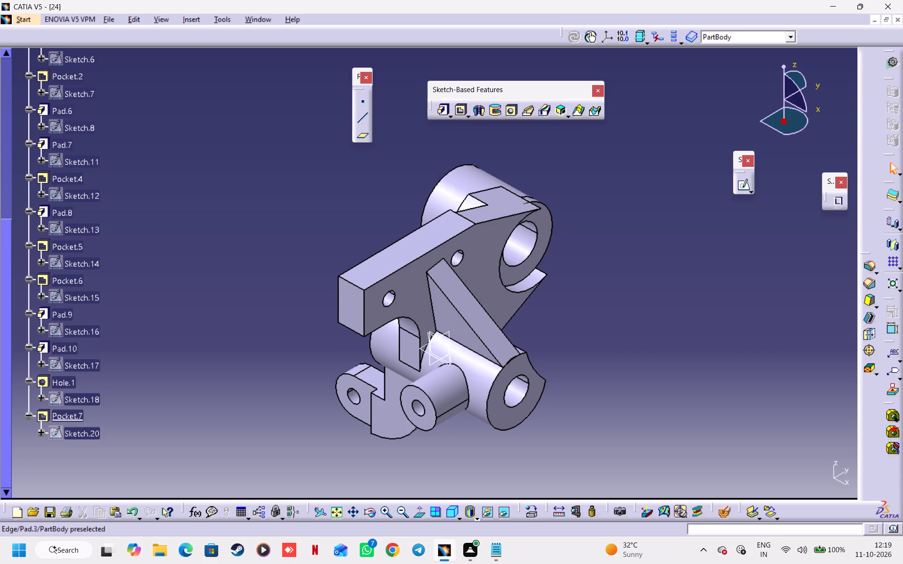
left_click(456, 323)
scroll(132, 271, "up", 4)
double_click(81, 200)
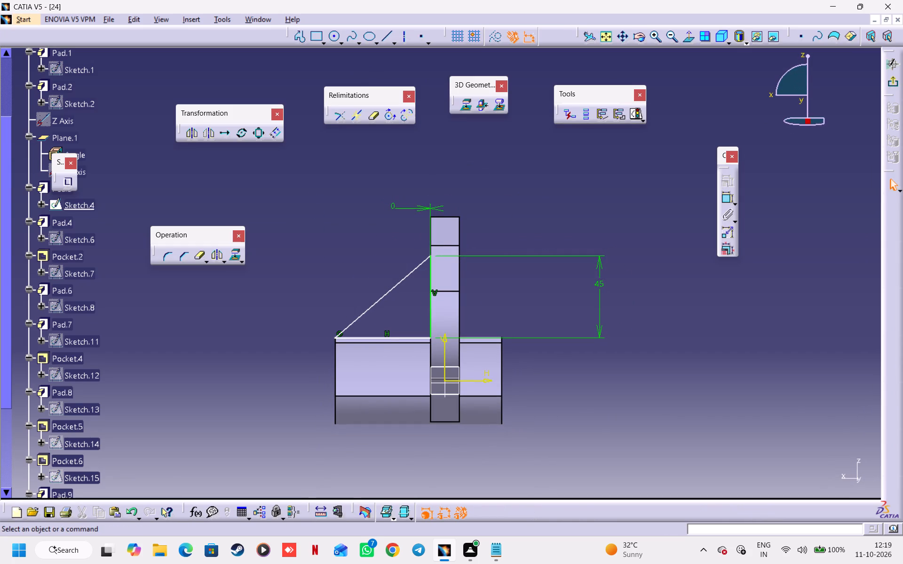
left_click_drag(798, 126, 892, 129)
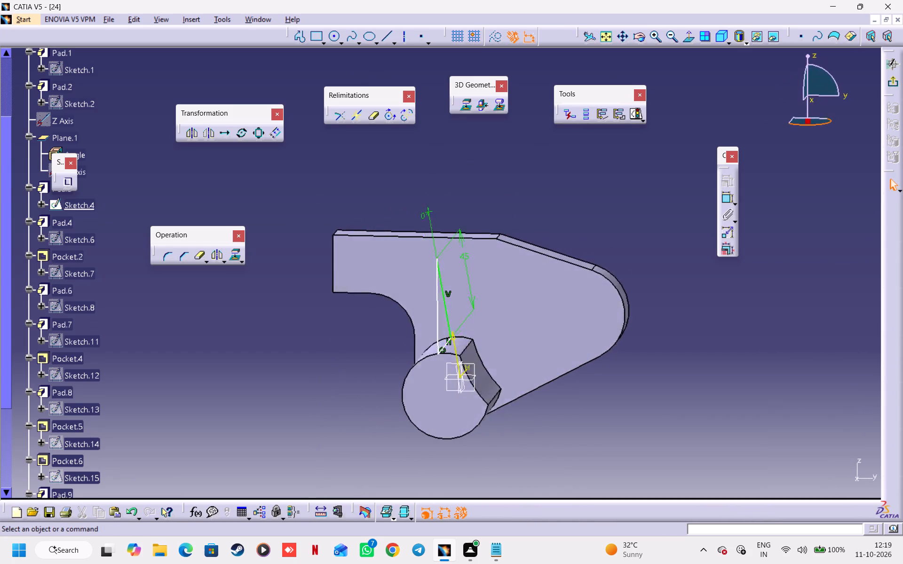
left_click_drag(892, 129, 902, 116)
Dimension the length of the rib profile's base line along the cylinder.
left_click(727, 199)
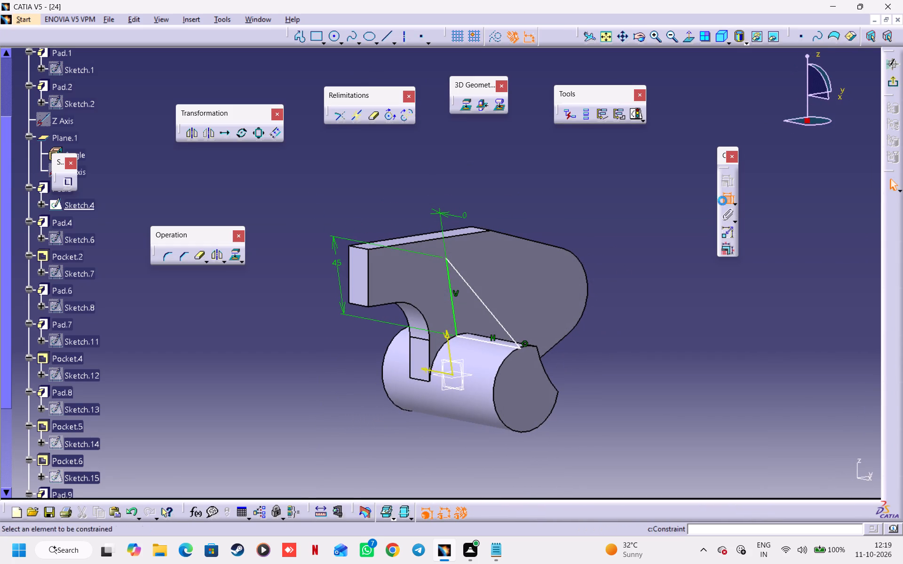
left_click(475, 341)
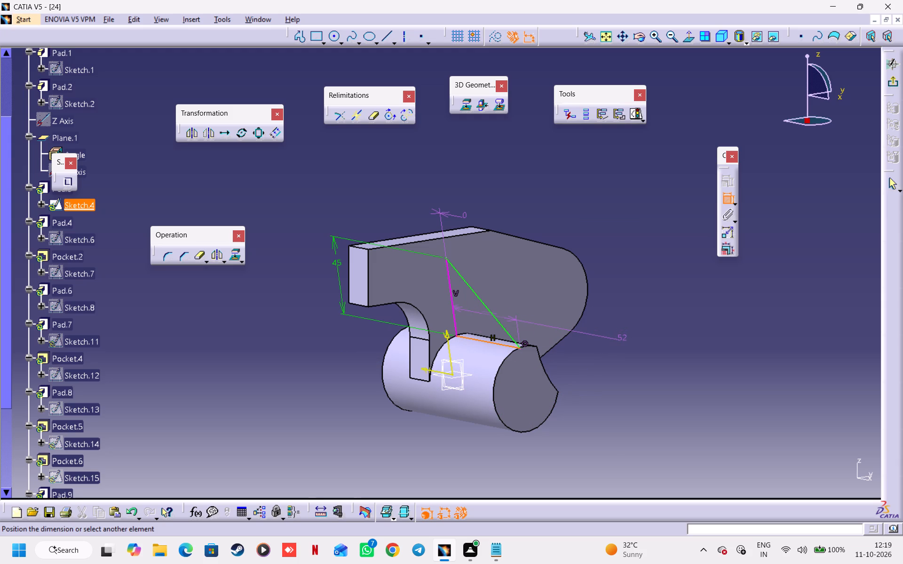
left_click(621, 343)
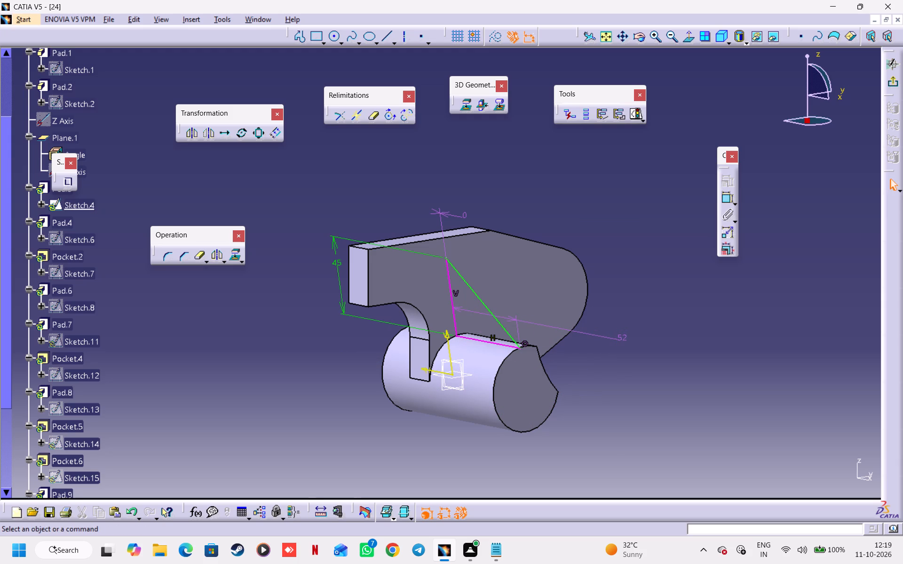
Delete the coincidence constraint that ties the rib profile's outer corner to the cylinder's end.
right_click(524, 345)
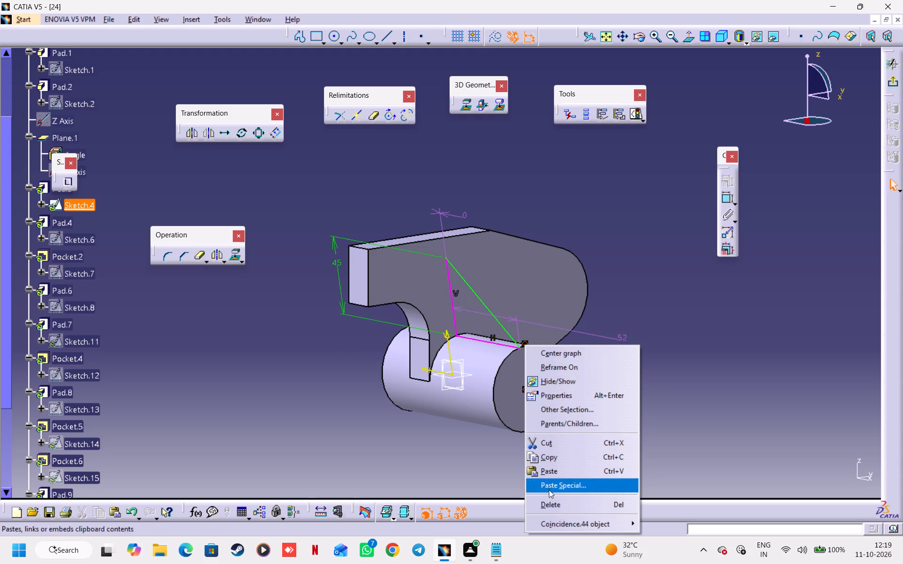
left_click(549, 503)
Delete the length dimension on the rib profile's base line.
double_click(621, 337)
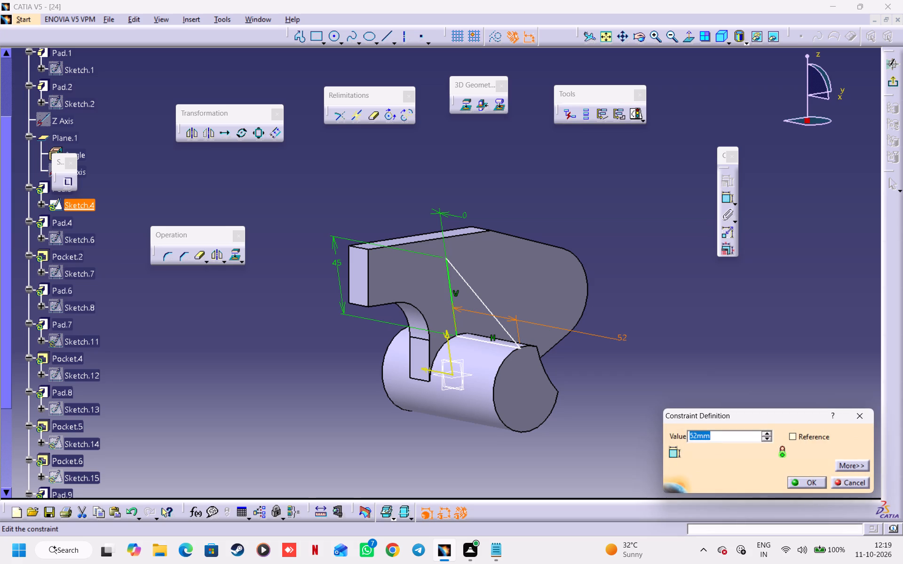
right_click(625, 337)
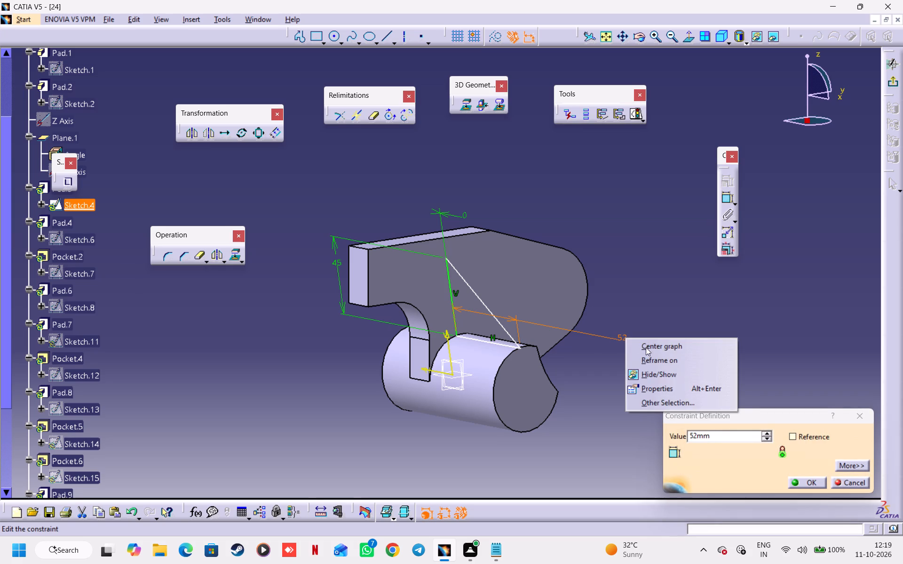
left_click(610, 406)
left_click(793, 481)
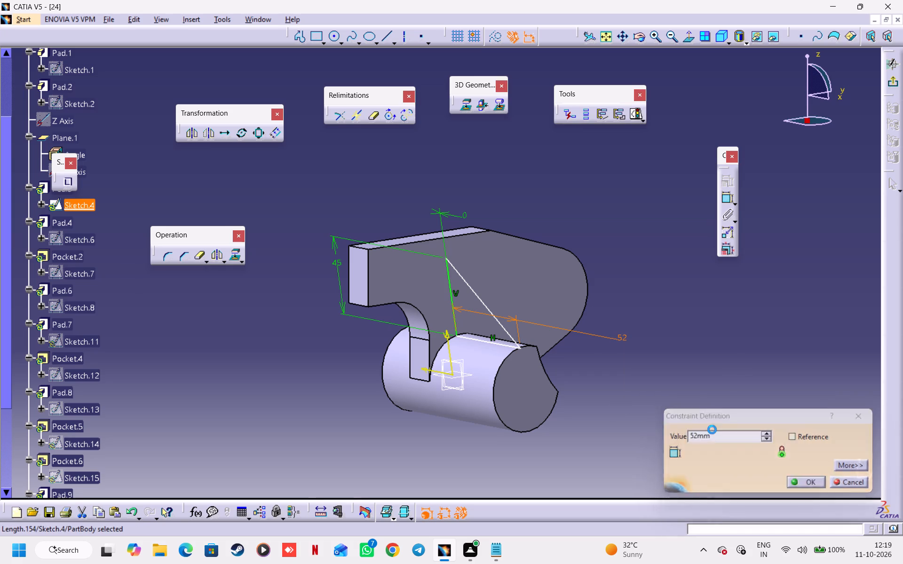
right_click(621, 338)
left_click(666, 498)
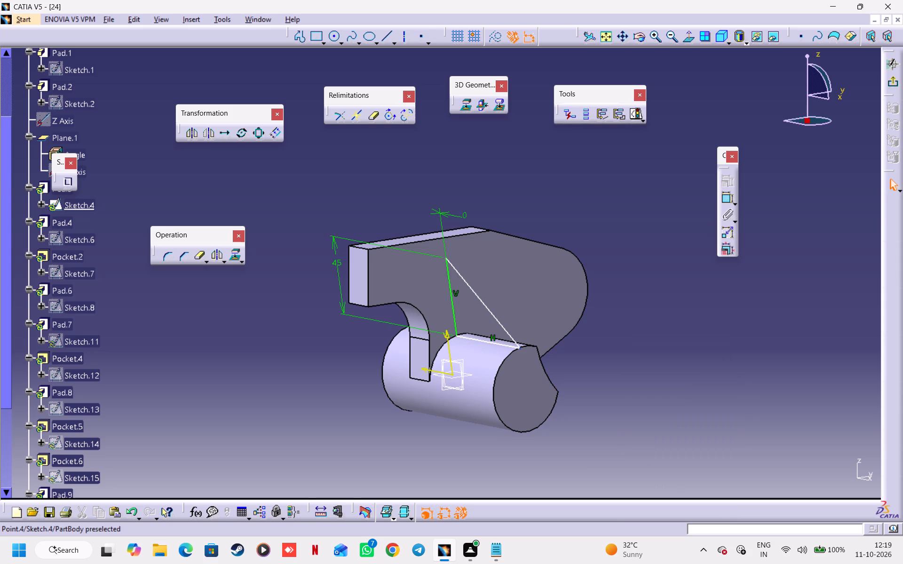
Move the rib profile's outer corner inward and constrain it 28 mm from the long cylinder's end face.
left_click_drag(520, 349, 499, 345)
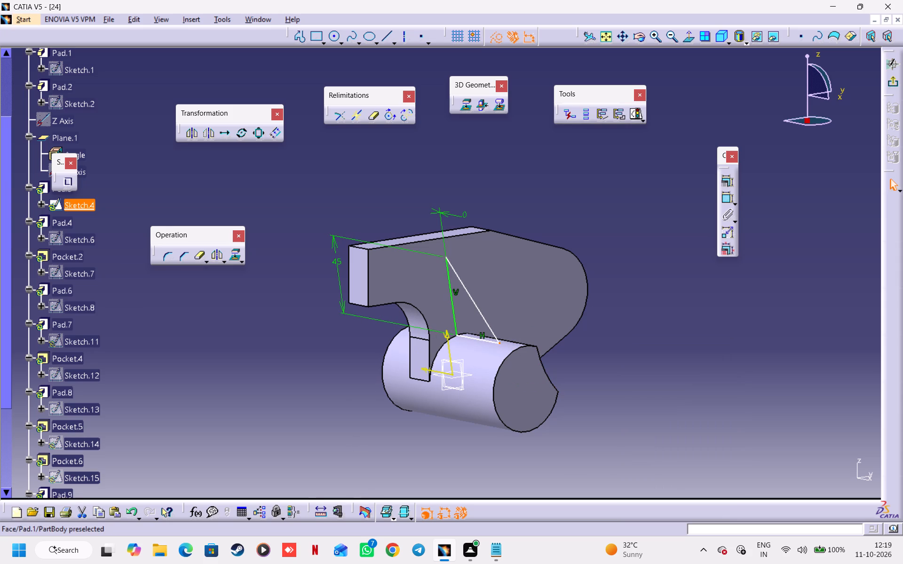
left_click(726, 196)
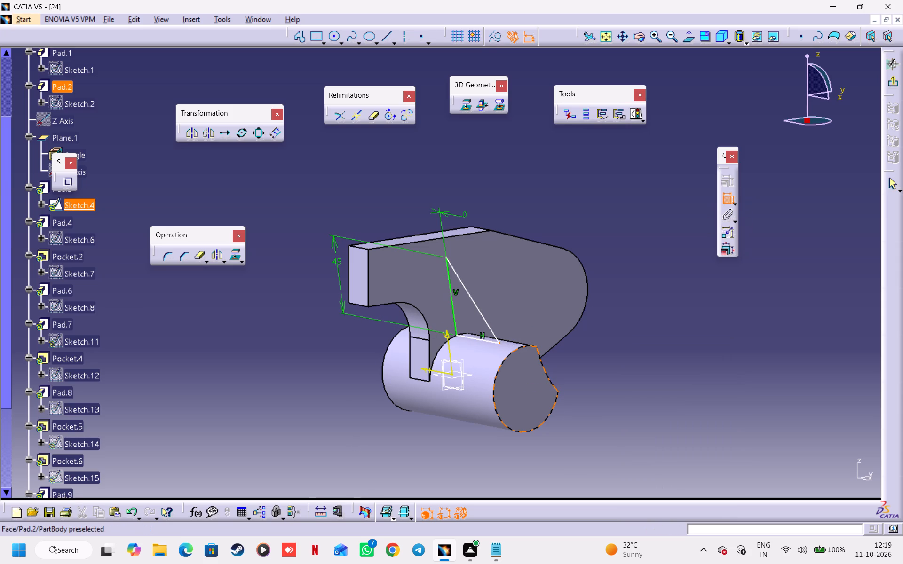
left_click(509, 386)
left_click(582, 327)
double_click(585, 323)
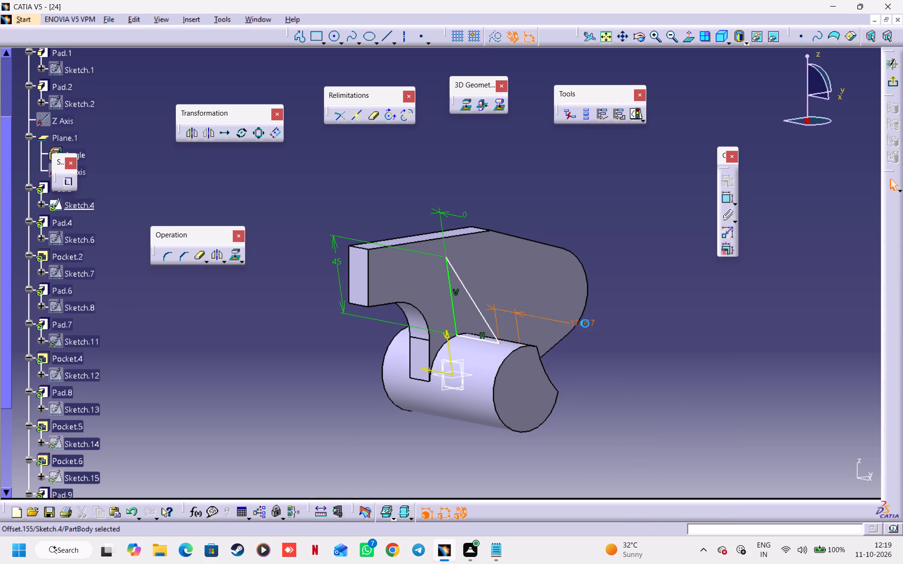
type("28")
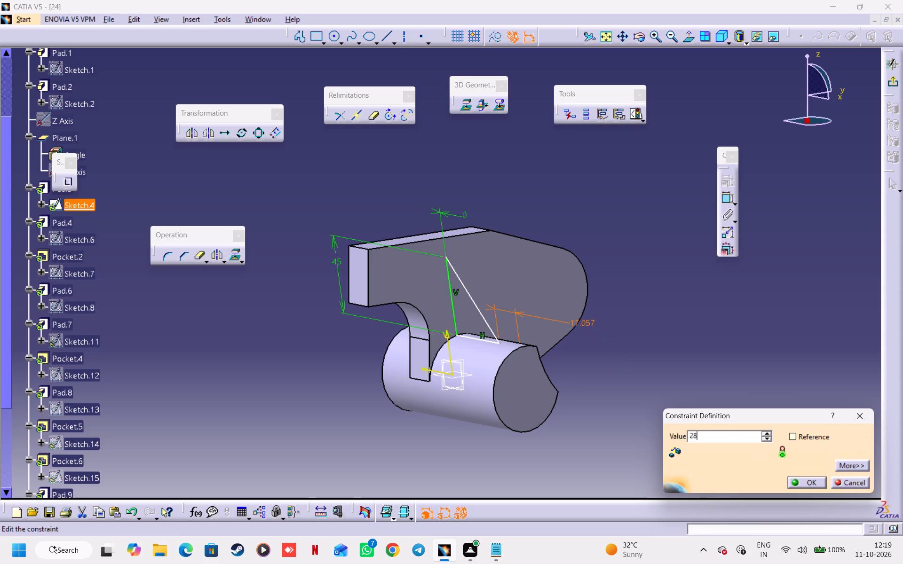
key("Return")
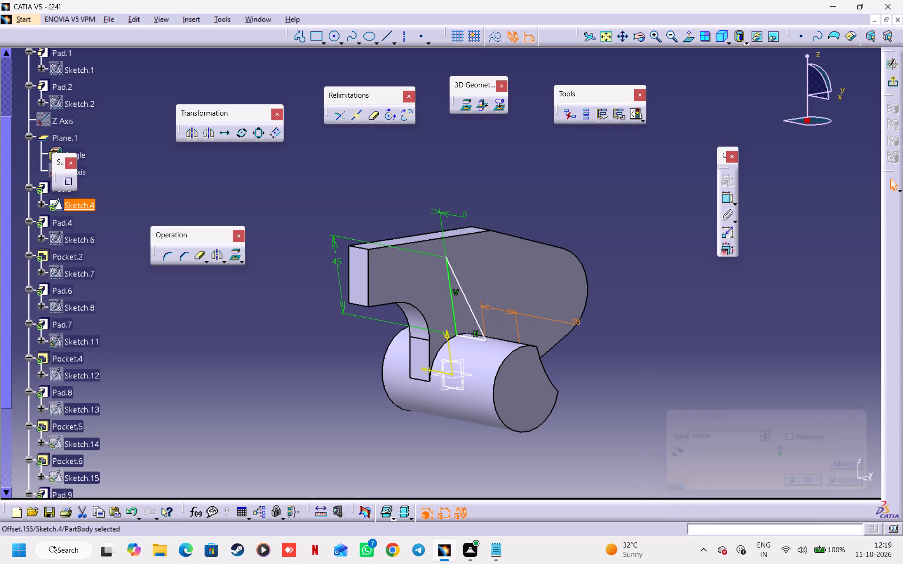
Set the corner's distance from the cylinder's end face to 24 mm and exit the sketch to update the rib.
double_click(577, 324)
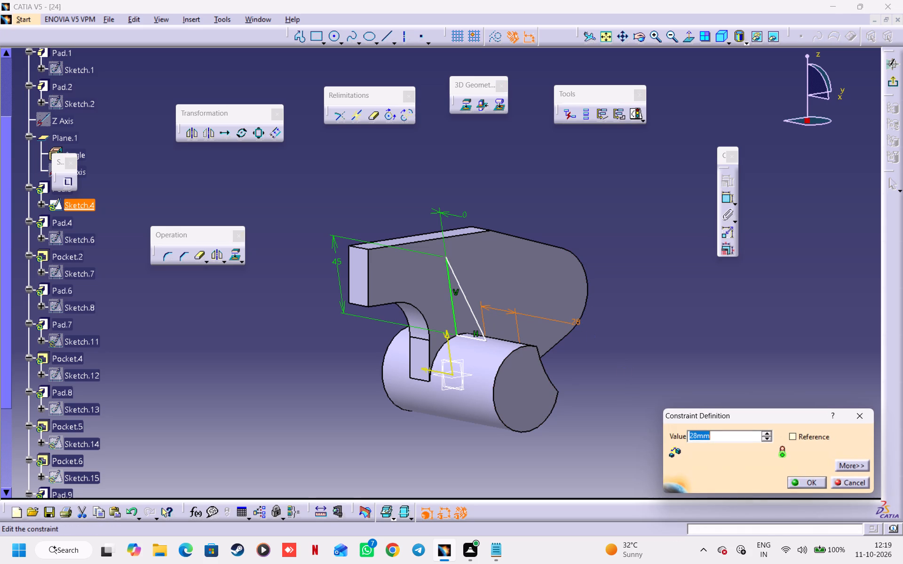
type("24")
key("Return")
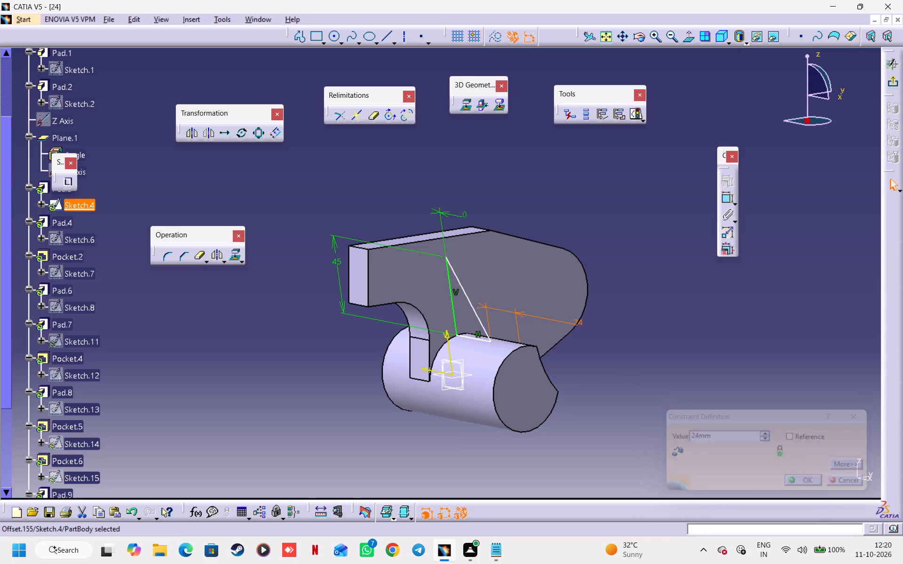
left_click(692, 359)
left_click(892, 81)
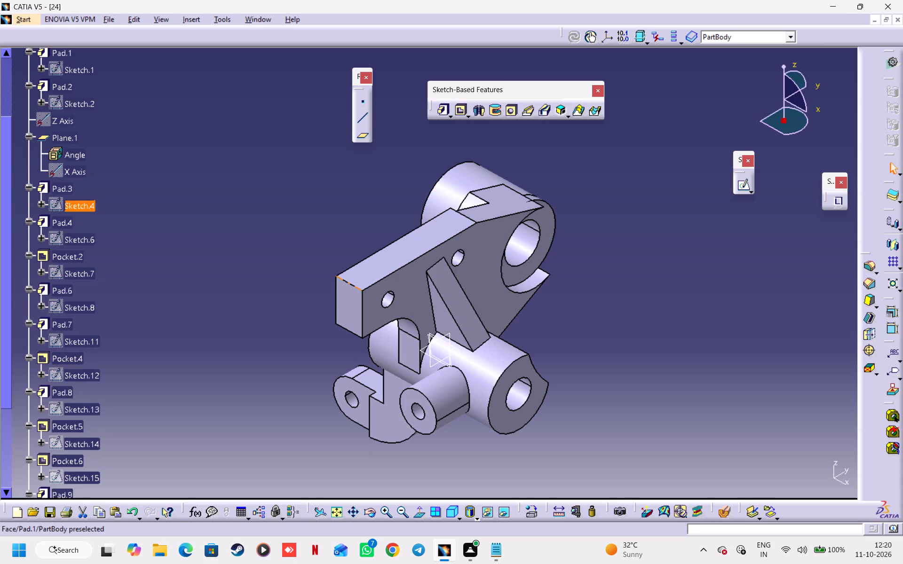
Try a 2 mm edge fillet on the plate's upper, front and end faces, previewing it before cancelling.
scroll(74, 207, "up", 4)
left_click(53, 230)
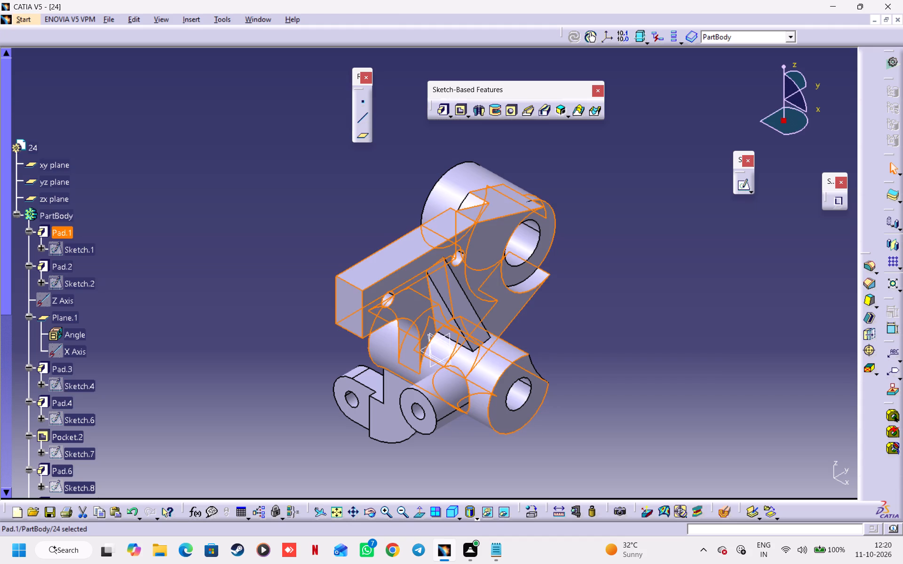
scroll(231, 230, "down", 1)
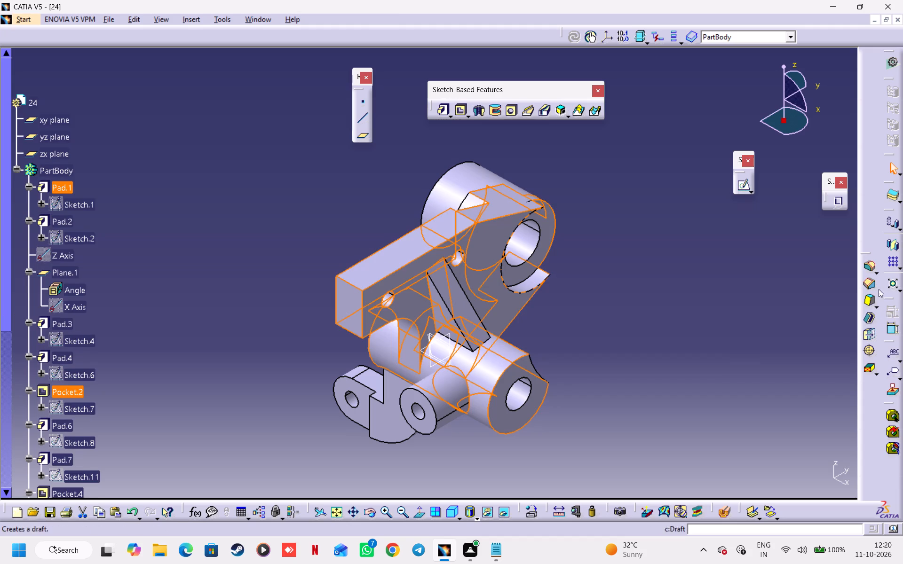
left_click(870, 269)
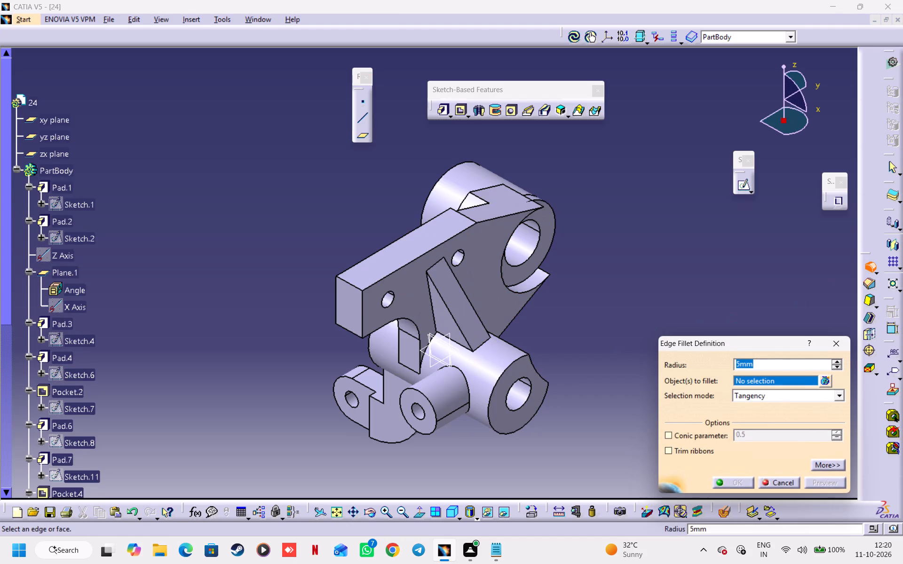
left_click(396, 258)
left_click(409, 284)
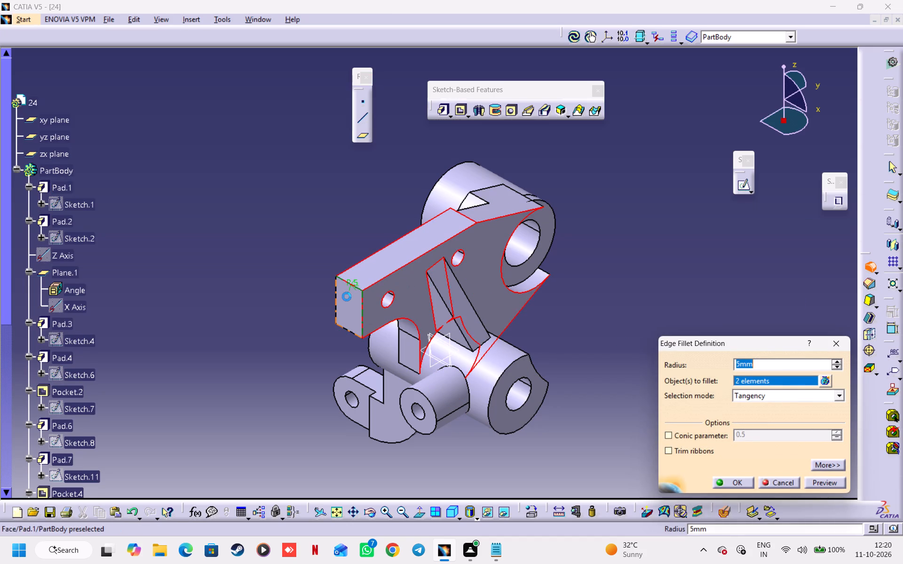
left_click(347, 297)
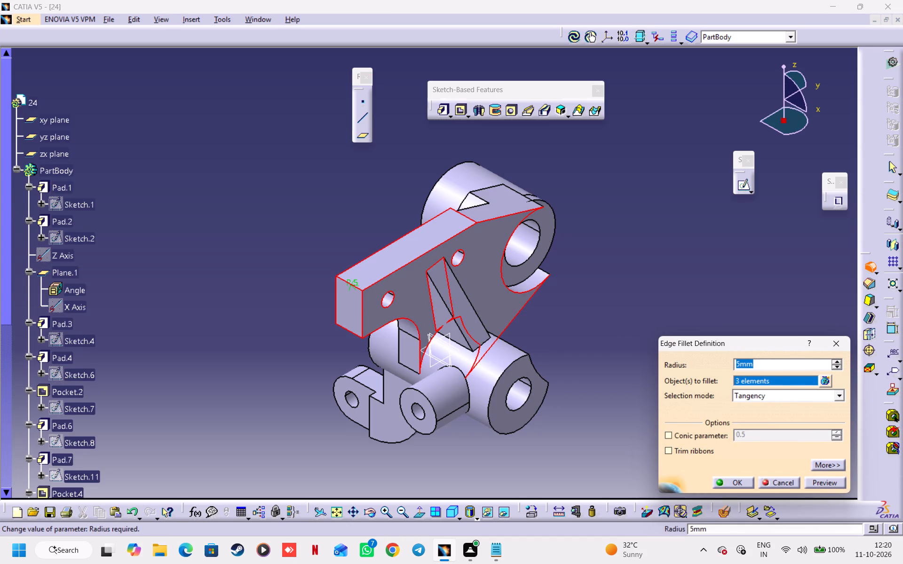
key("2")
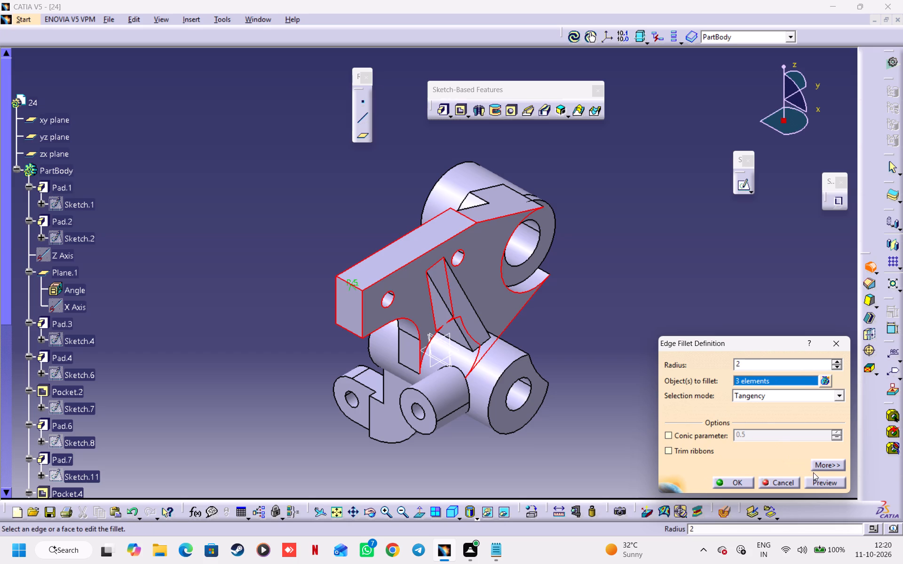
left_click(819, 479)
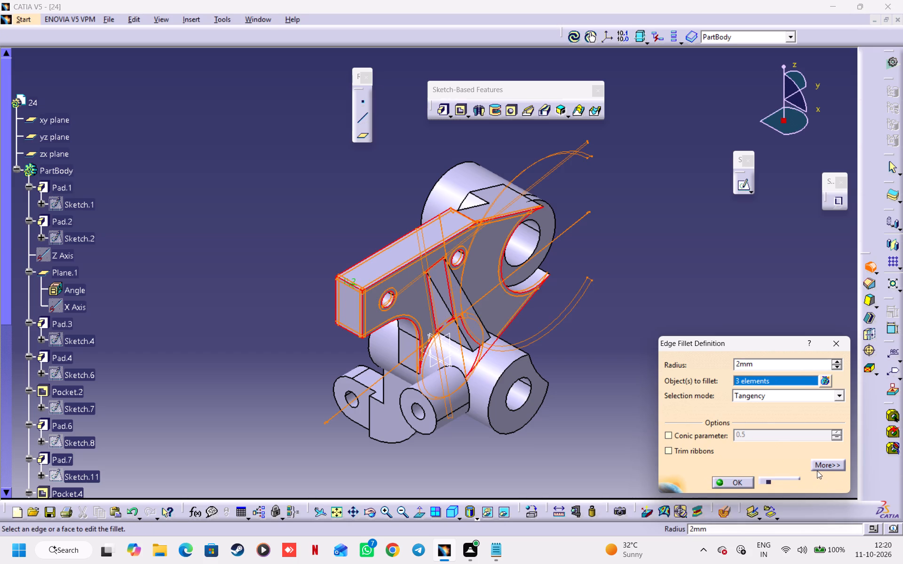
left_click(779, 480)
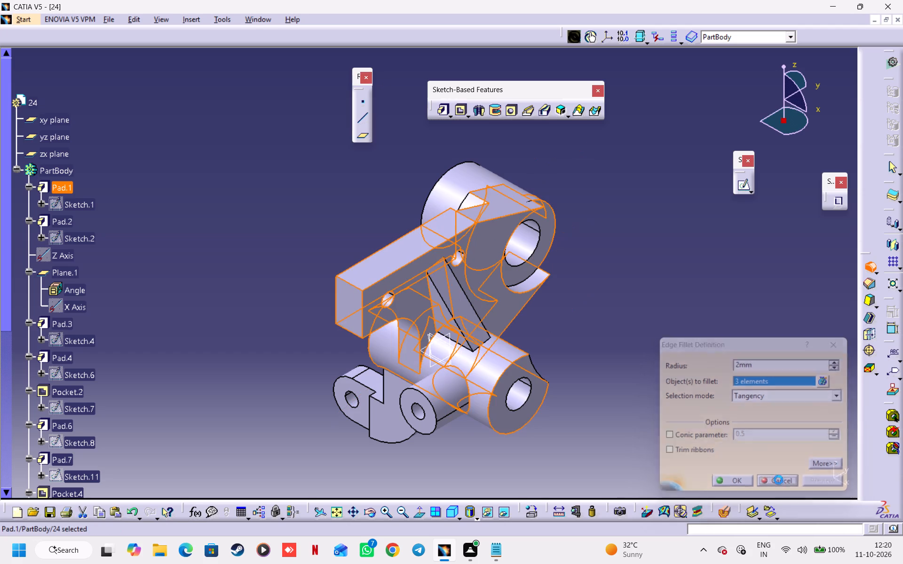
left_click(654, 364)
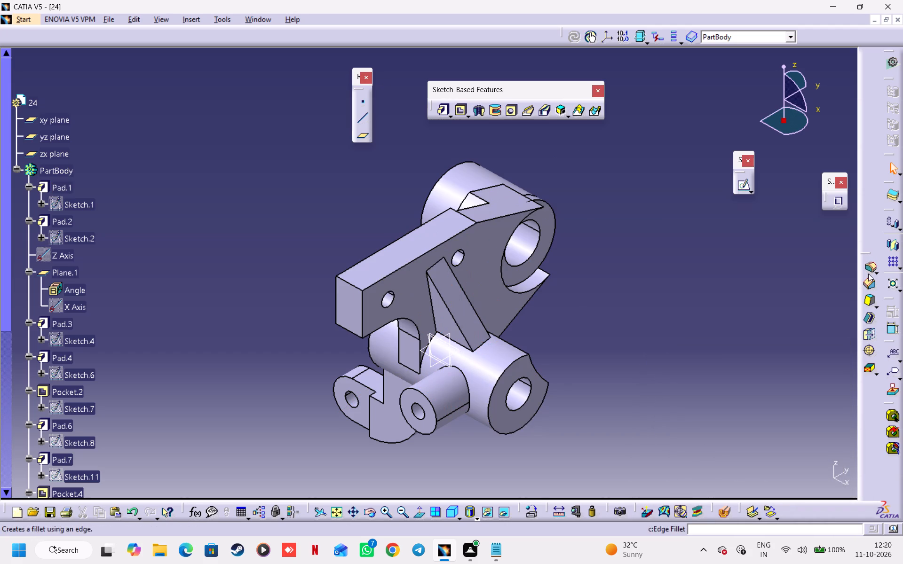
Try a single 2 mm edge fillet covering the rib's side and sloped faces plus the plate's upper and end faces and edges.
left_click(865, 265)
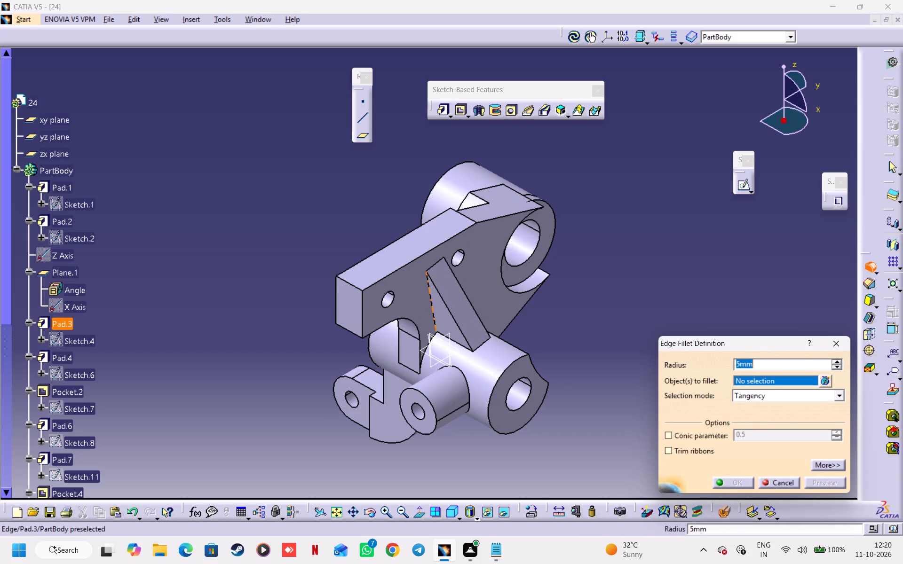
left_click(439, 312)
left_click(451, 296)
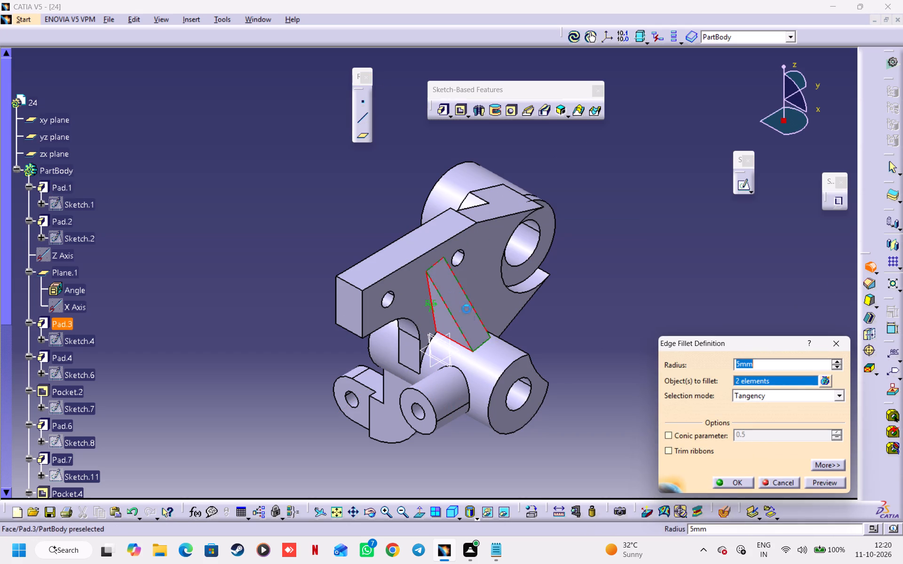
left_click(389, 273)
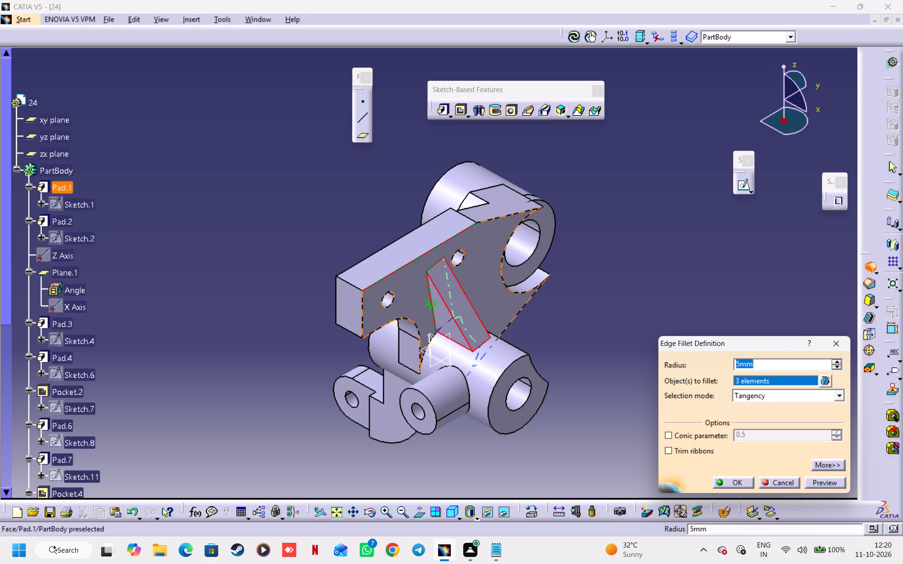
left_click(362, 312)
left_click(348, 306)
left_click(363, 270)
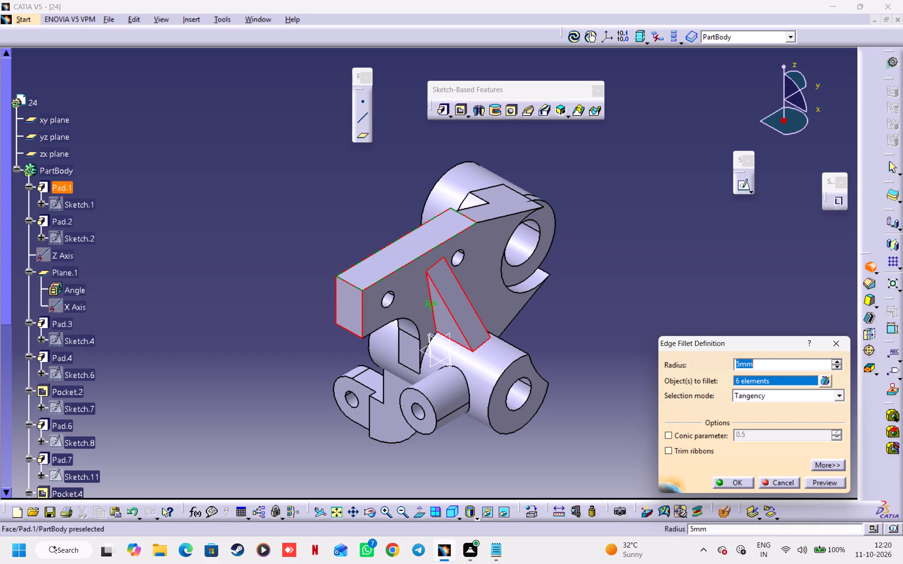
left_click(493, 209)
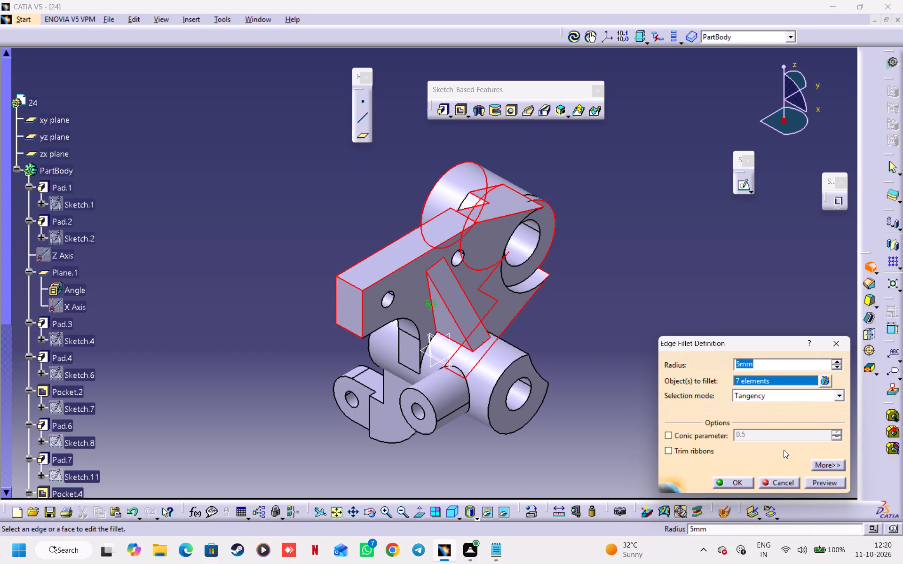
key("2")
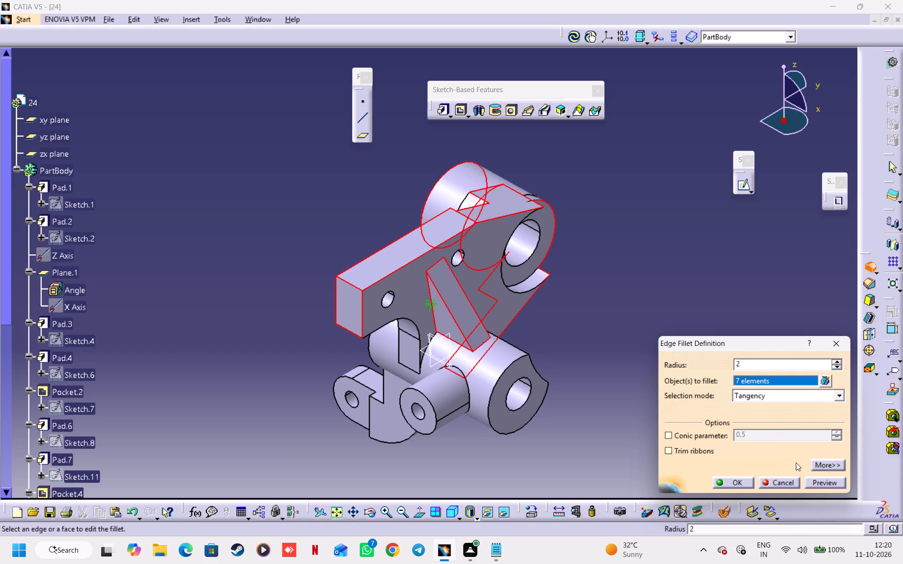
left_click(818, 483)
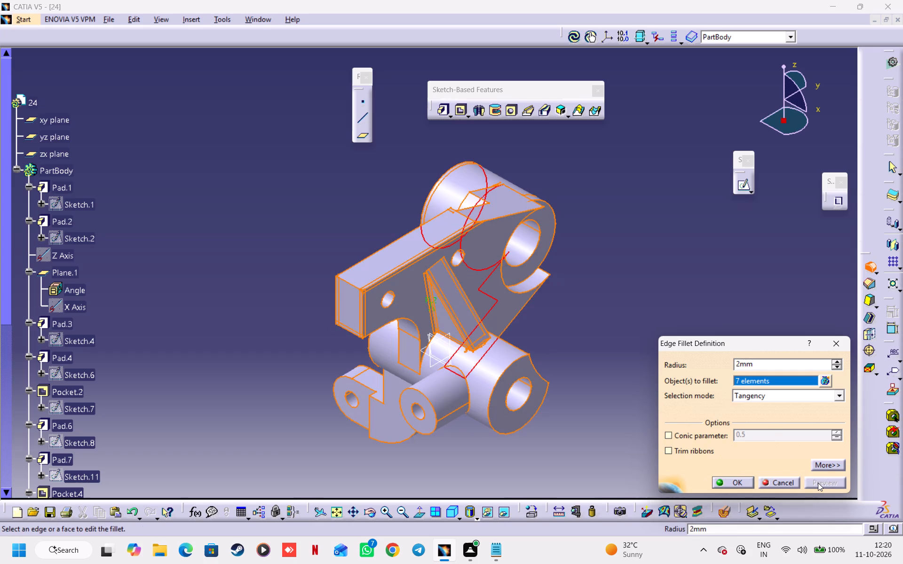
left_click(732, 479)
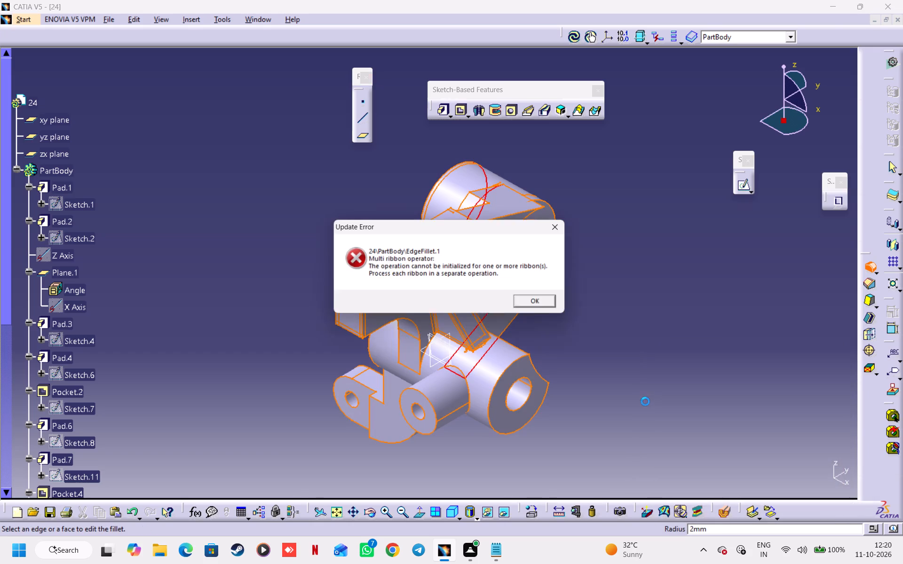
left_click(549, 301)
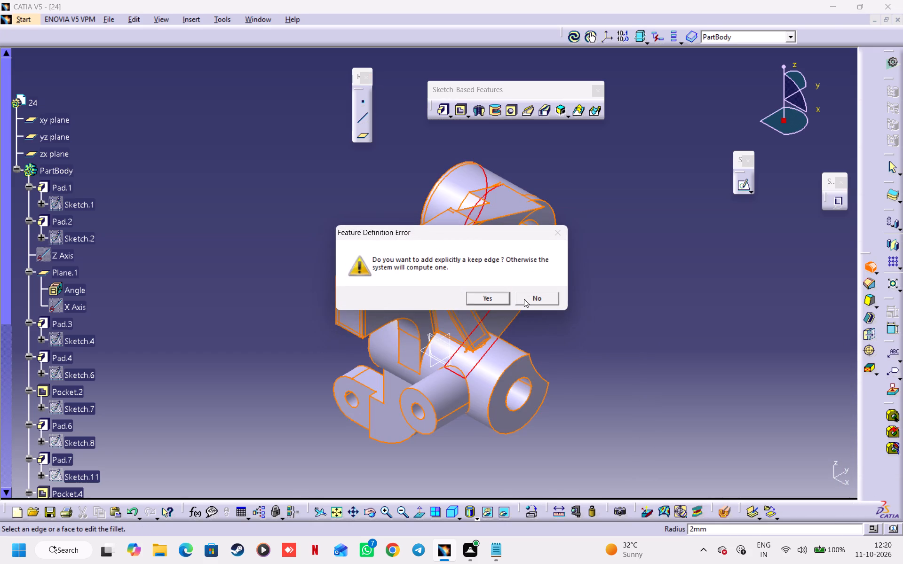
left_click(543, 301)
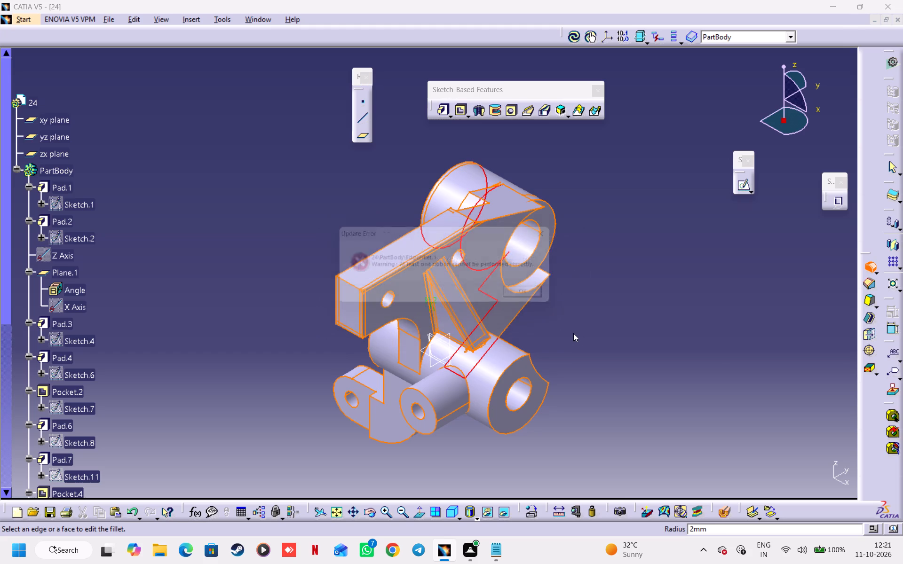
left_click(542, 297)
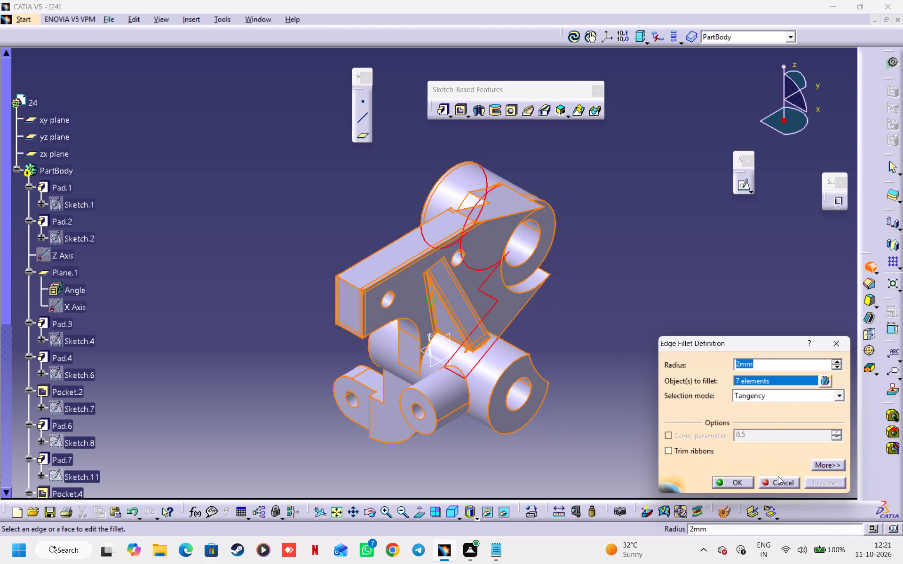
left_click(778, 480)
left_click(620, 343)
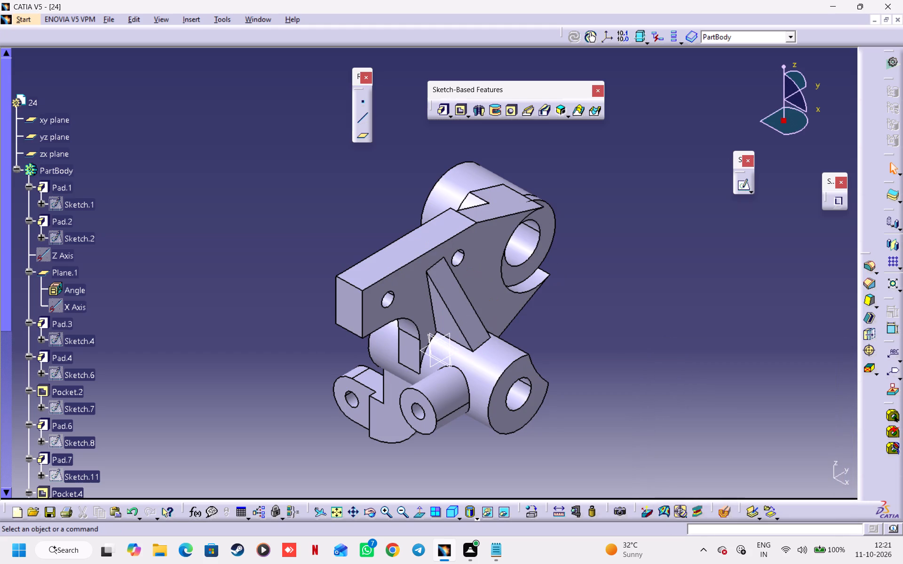
Examine up close, from several angles, how the rib's lower end meets the long cylinder and the plate.
middle_click_drag(620, 343, 641, 352)
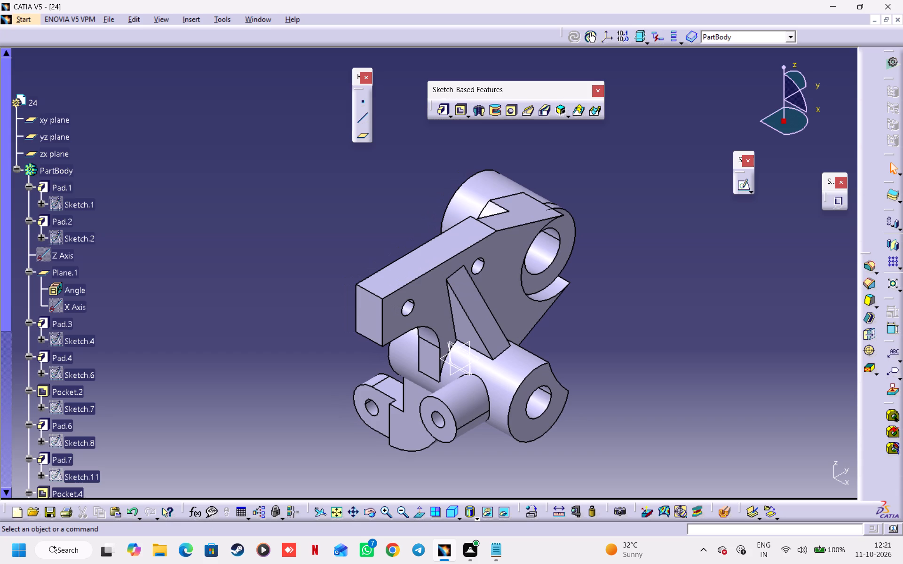
middle_click_drag(556, 428, 555, 428, "ctrl")
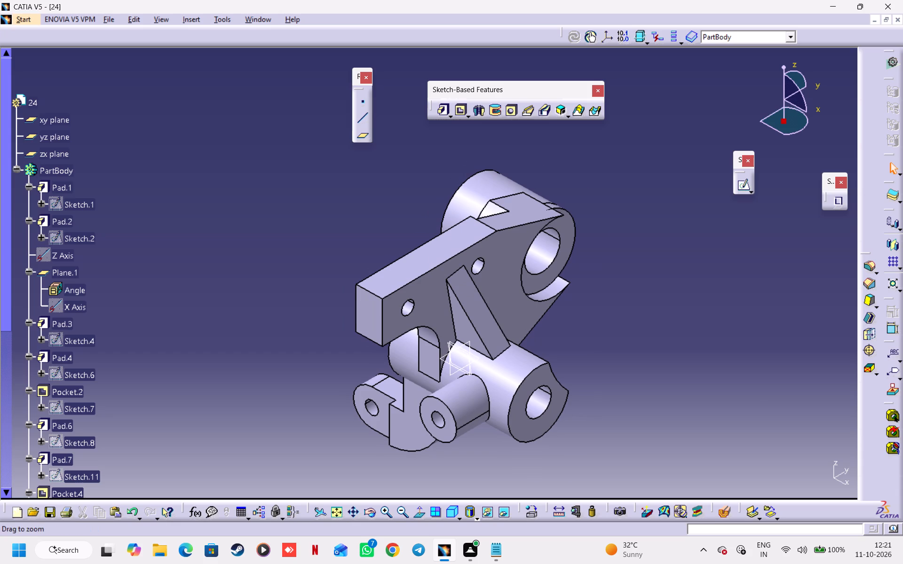
middle_click_drag(555, 428, 542, 337, "ctrl")
middle_click_drag(599, 439, 483, 241)
middle_click_drag(584, 415, 540, 304, "ctrl")
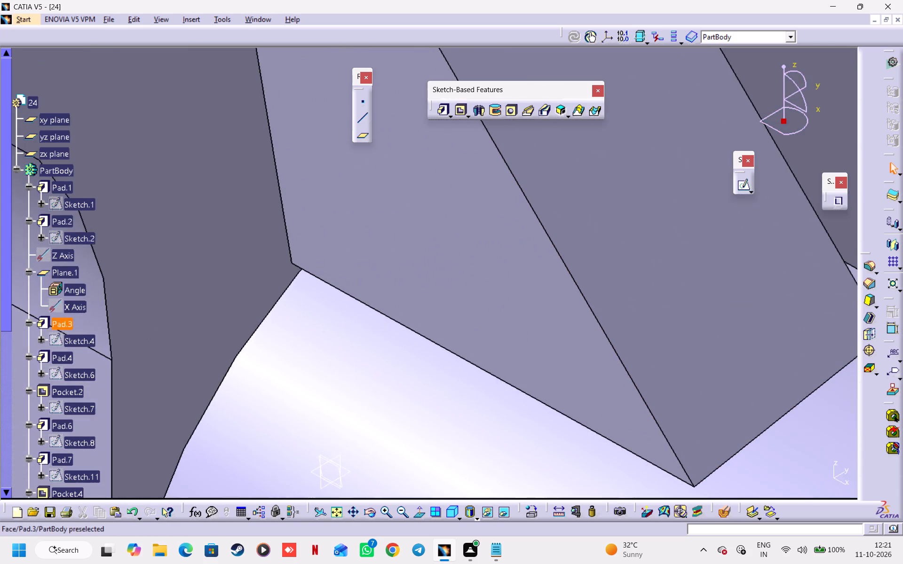
middle_click_drag(678, 428, 424, 271)
left_click_drag(794, 131, 722, 168)
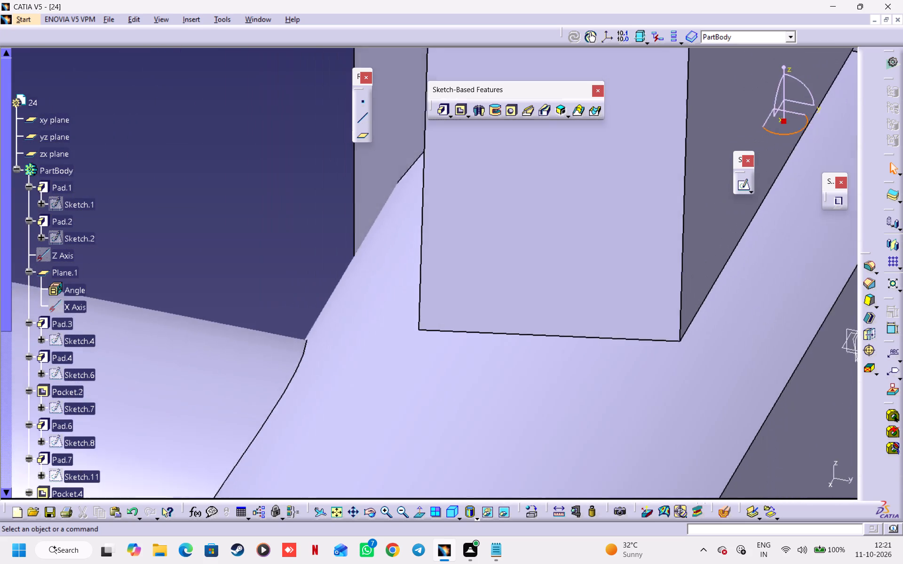
left_click_drag(722, 168, 608, 131)
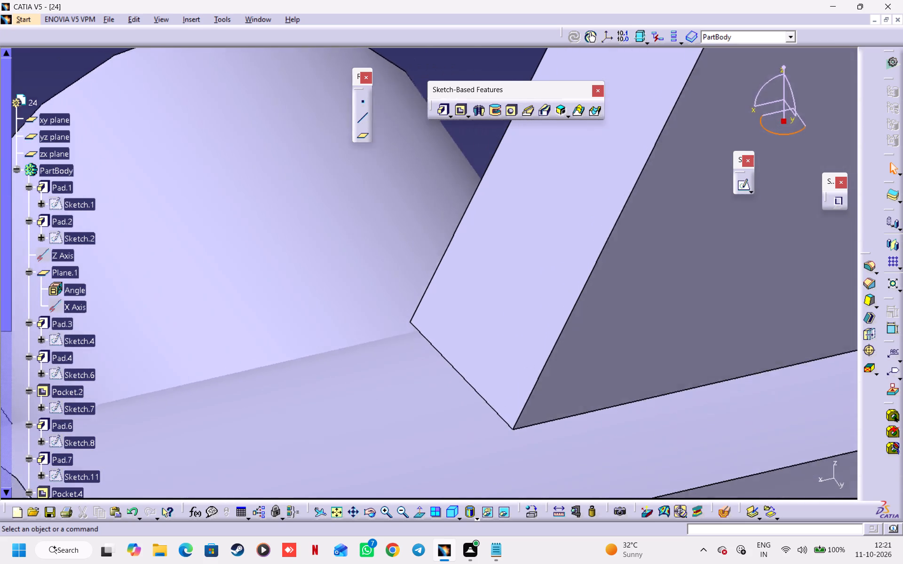
left_click_drag(608, 131, 783, 139)
middle_click_drag(663, 196, 663, 202, "ctrl")
scroll(663, 208, "down", 1, "ctrl")
middle_click_drag(663, 202, 649, 367, "ctrl")
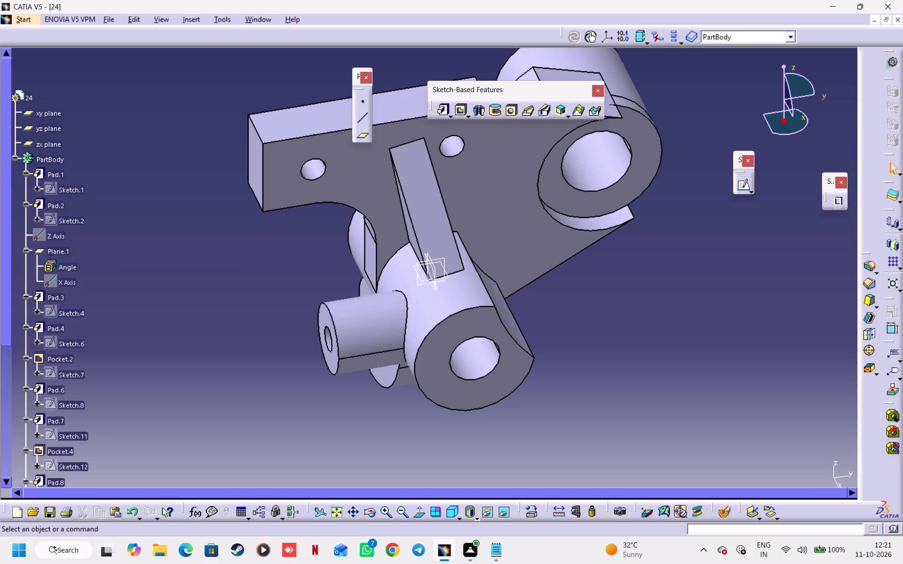
middle_click_drag(587, 318, 586, 359, "ctrl")
middle_click_drag(586, 334, 588, 366)
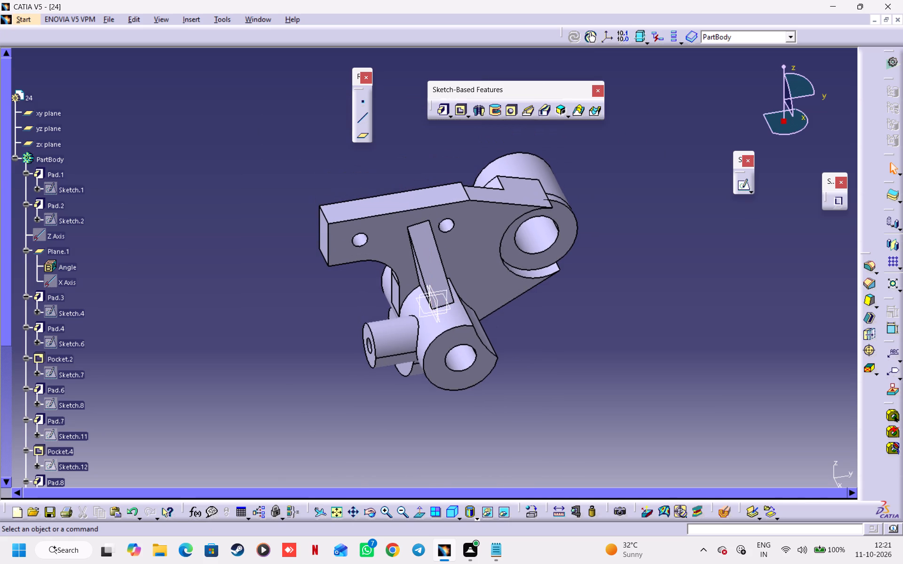
left_click_drag(792, 134, 800, 130)
middle_click_drag(608, 243, 622, 312)
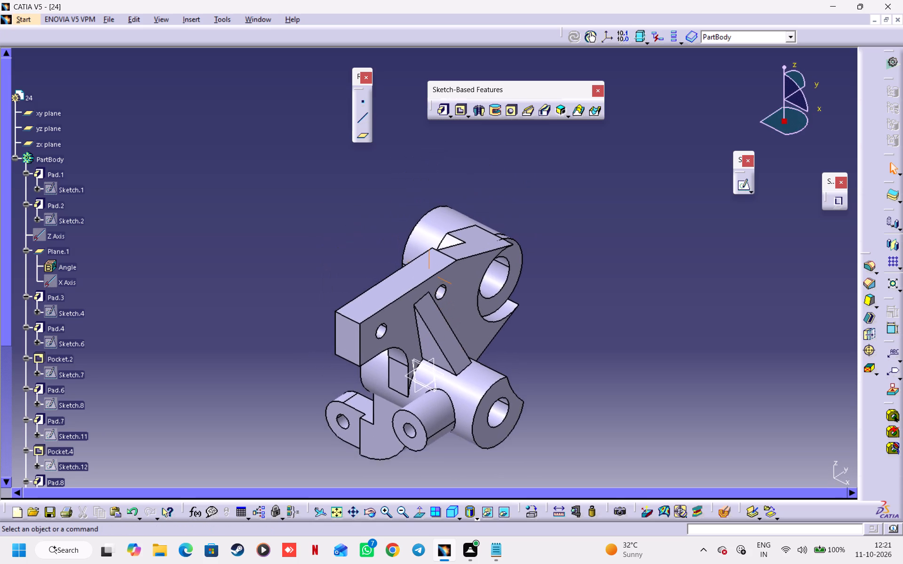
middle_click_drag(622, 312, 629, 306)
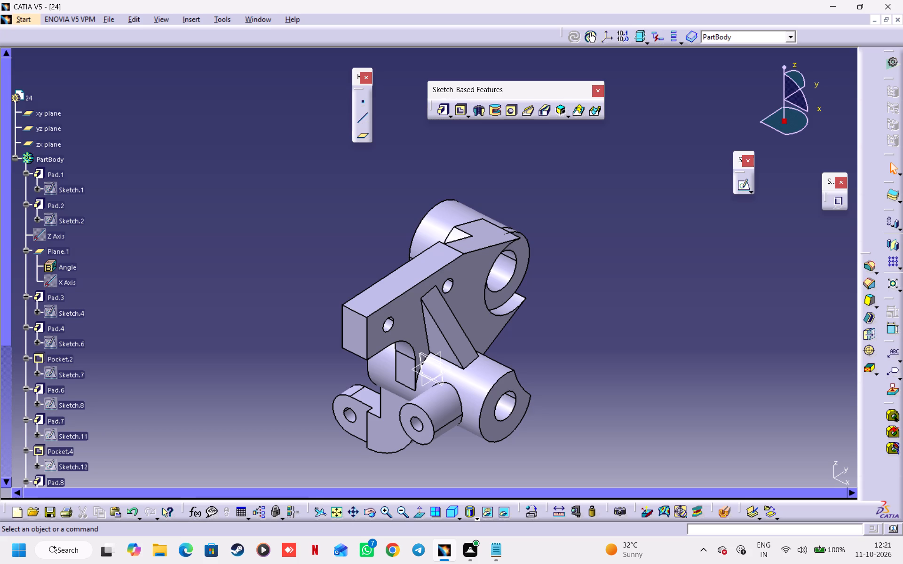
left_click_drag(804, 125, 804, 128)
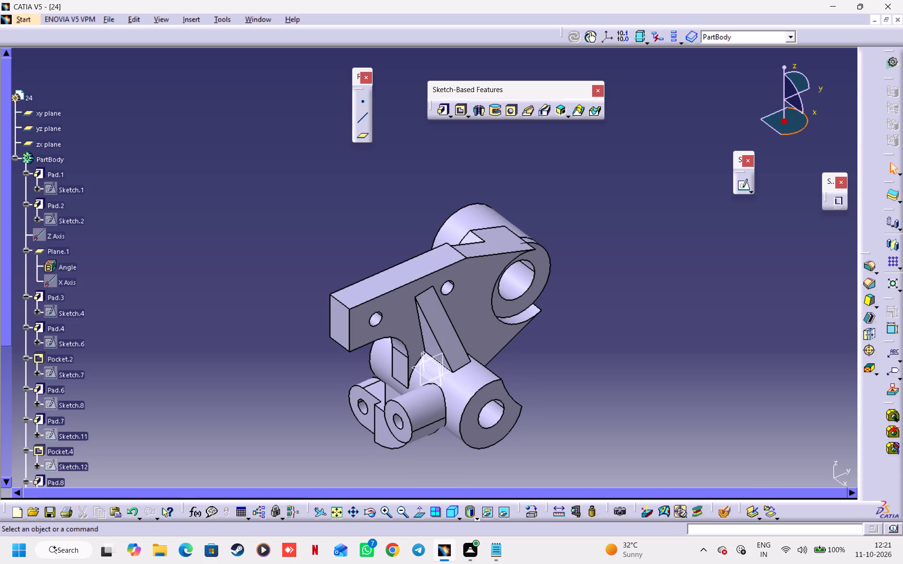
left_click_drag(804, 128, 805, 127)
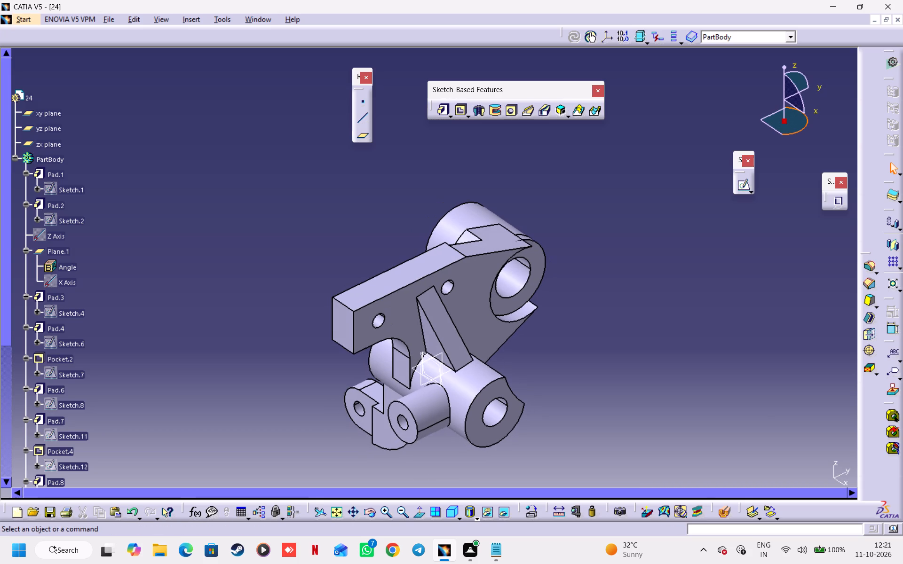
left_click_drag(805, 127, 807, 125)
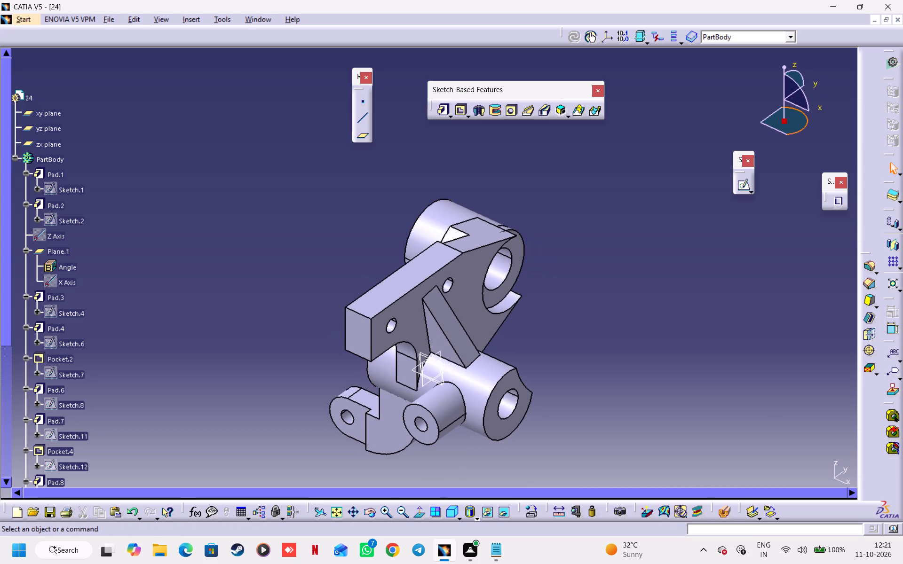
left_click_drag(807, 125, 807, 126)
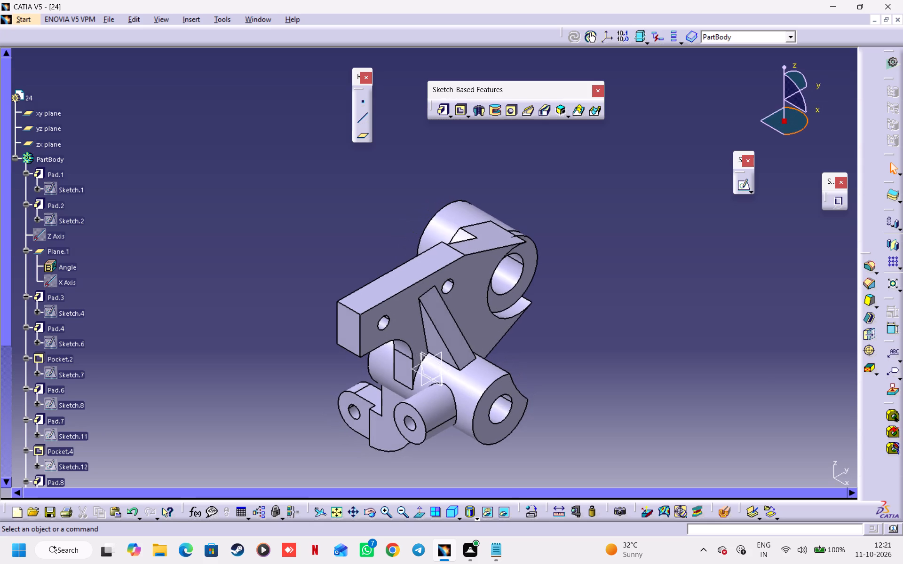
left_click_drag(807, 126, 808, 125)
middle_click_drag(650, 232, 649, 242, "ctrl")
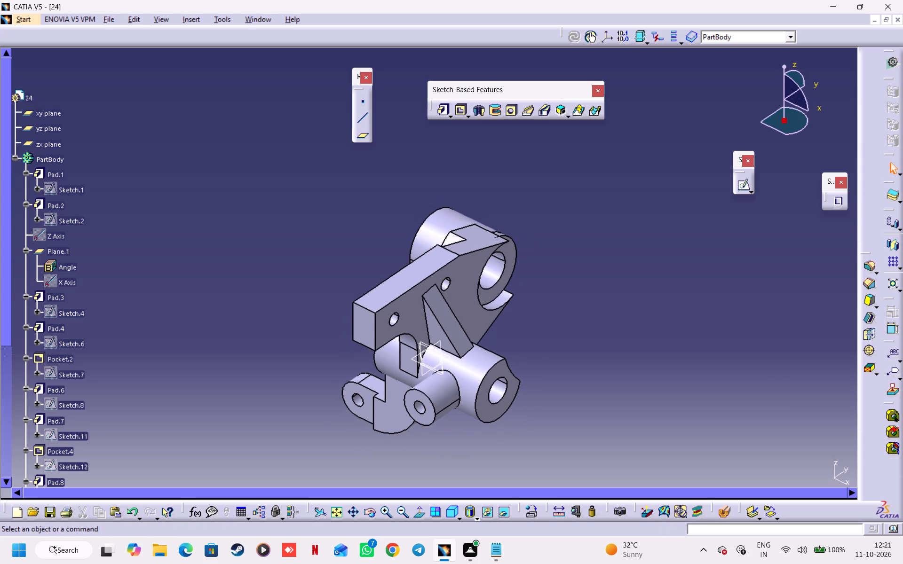
Save the part as a CATPart named 24 in the fuji tasks folder.
middle_click_drag(653, 233, 677, 201)
middle_click_drag(655, 235, 658, 219, "ctrl")
middle_click_drag(658, 219, 657, 226)
scroll(658, 219, "down", 1)
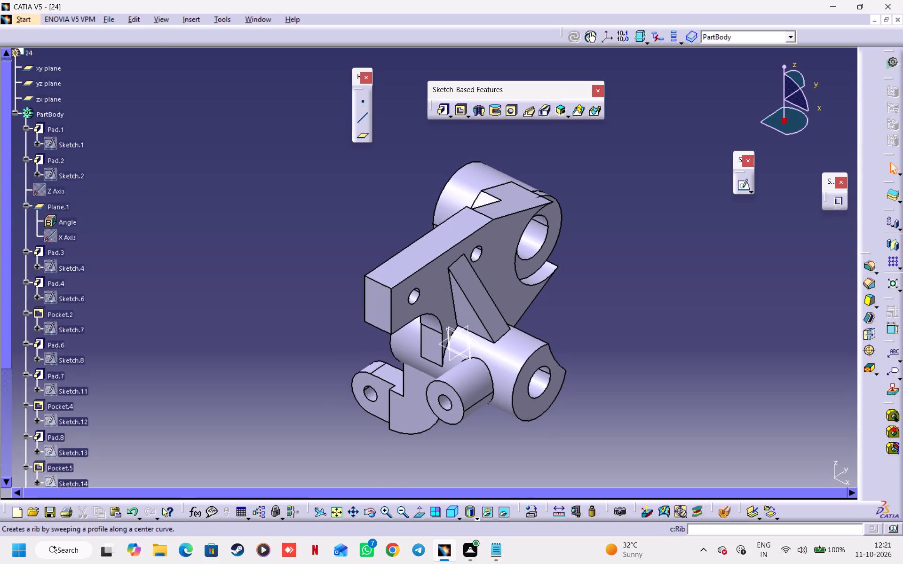
left_click(113, 18)
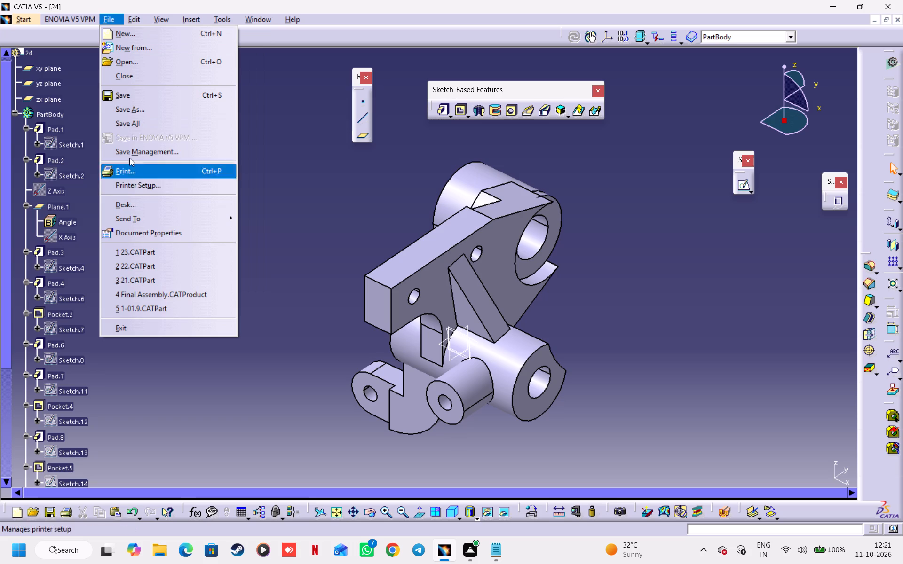
left_click(136, 94)
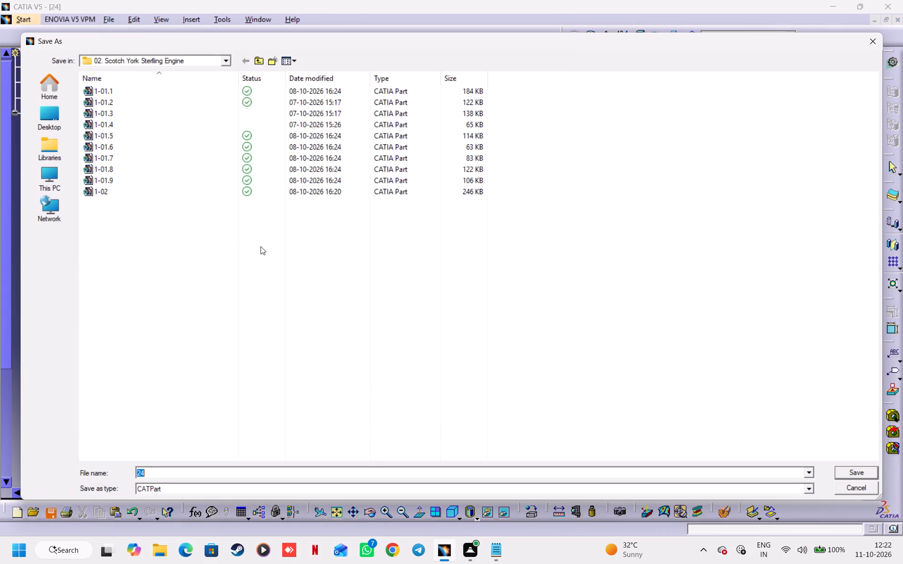
left_click(221, 57)
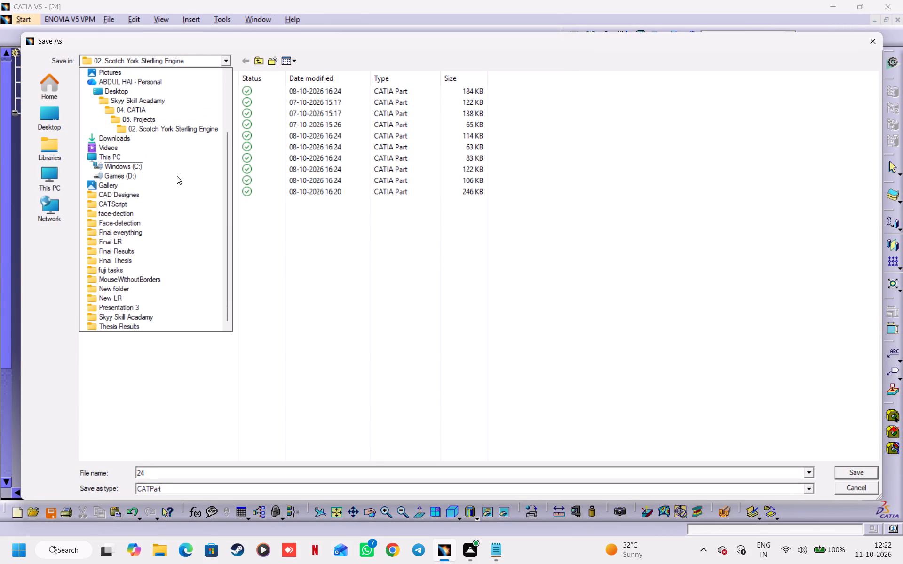
left_click(120, 265)
left_click(853, 469)
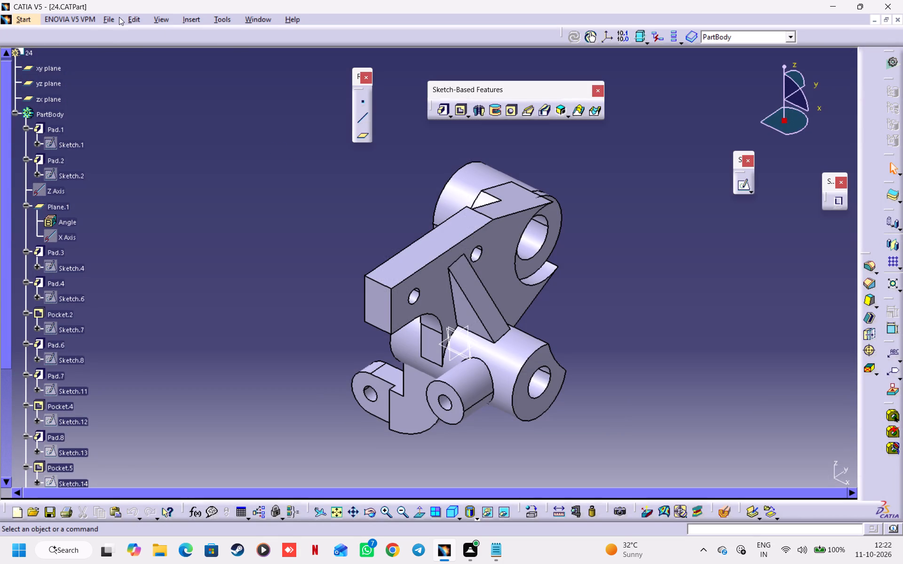
Print the part view to a PDF named 24 in fuji tasks, at 80% scale and centred on the page, checking the print preview.
left_click(112, 19)
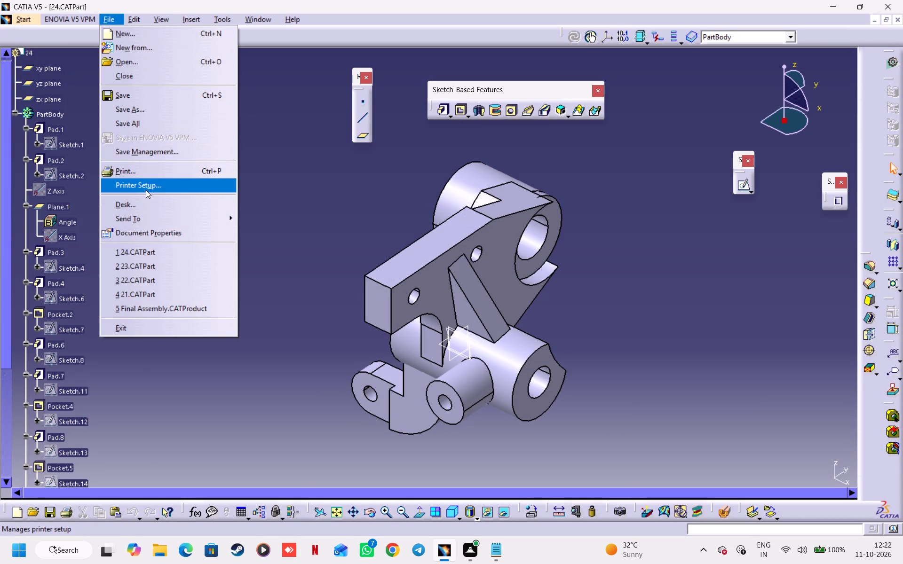
left_click(146, 177)
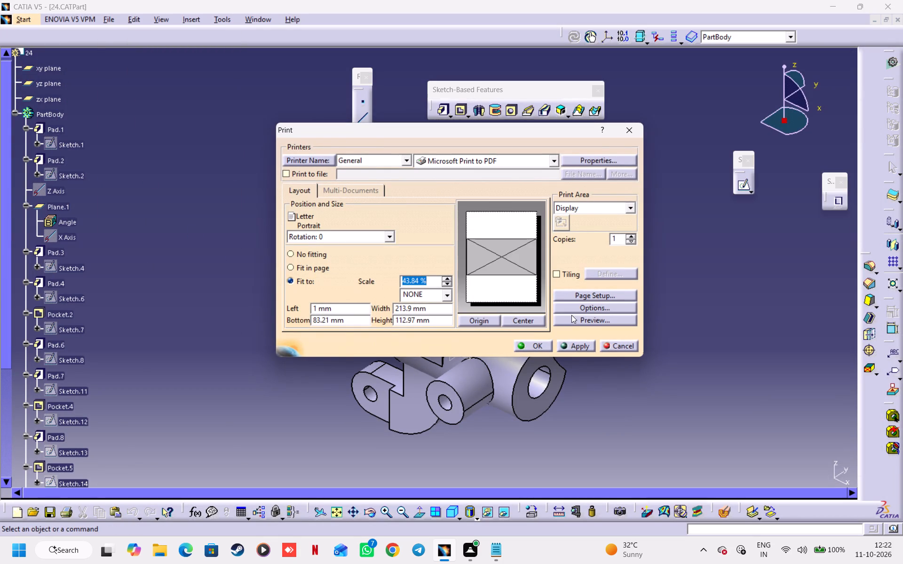
left_click(538, 324)
left_click(569, 317)
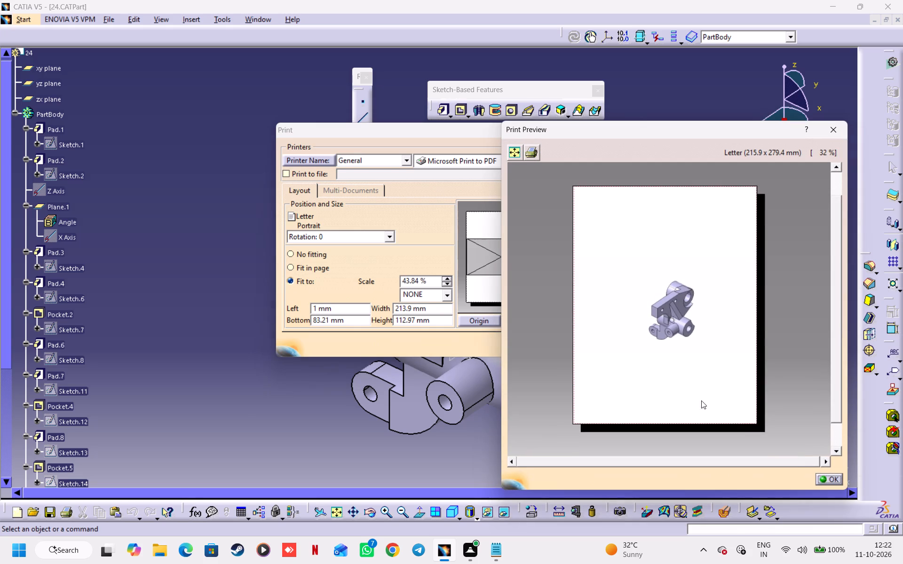
left_click(830, 480)
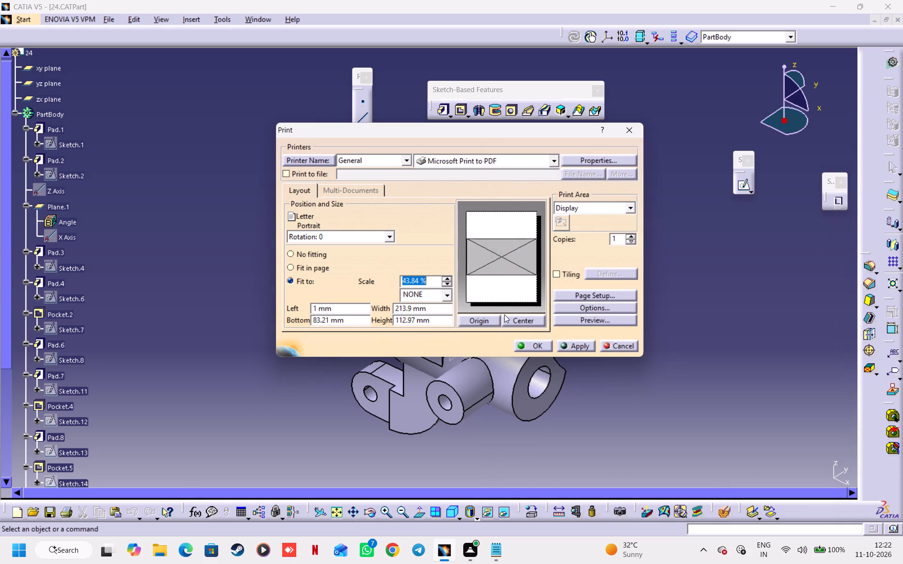
type("80")
left_click(523, 321)
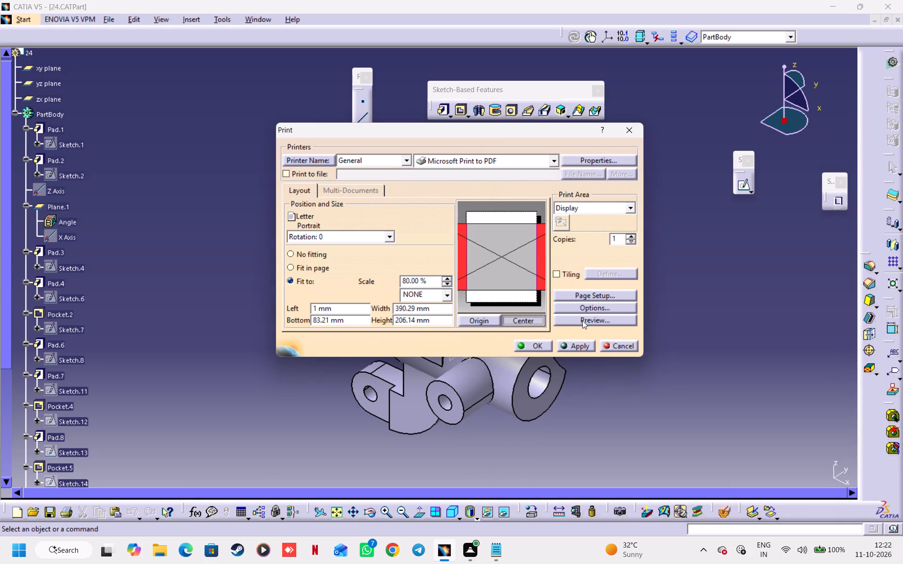
left_click(582, 321)
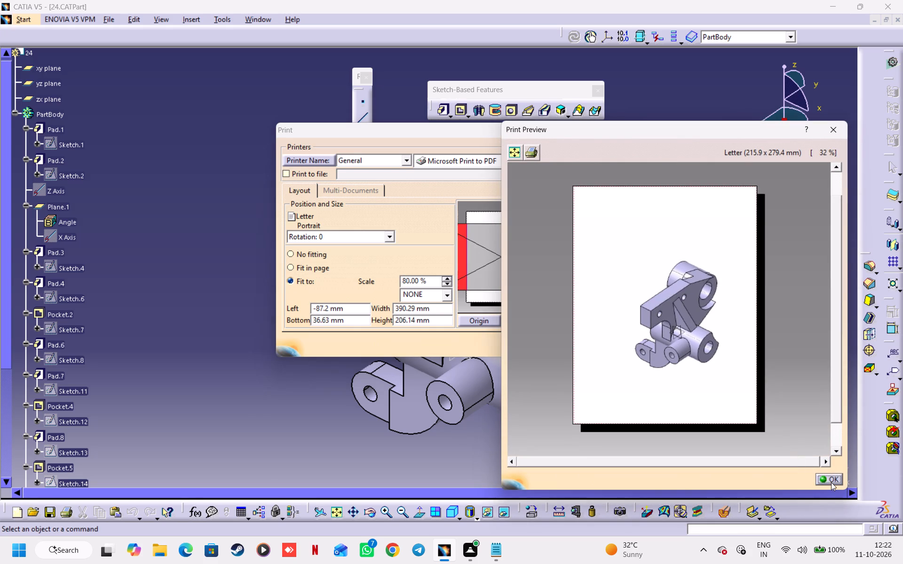
left_click(831, 482)
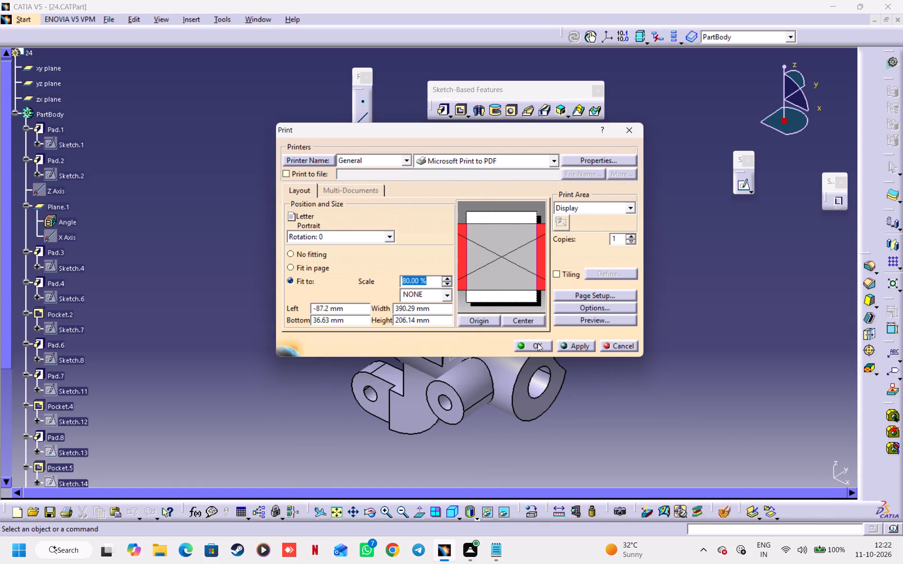
left_click(537, 344)
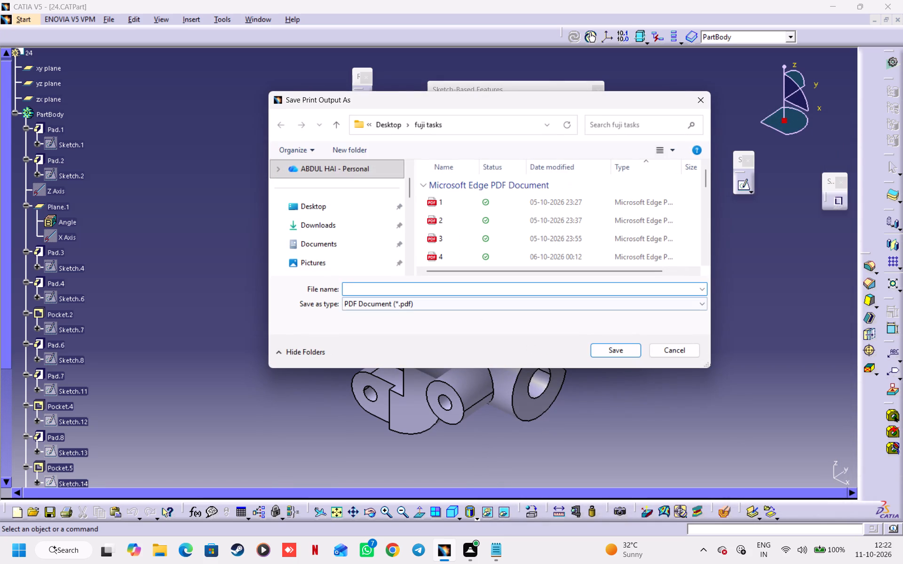
type("24")
key("Return")
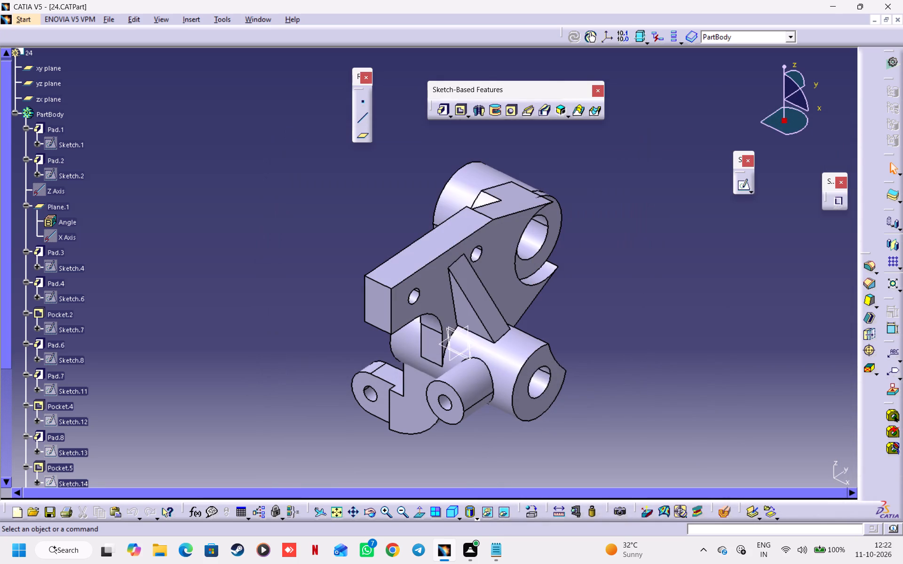
Stop the recording.
left_click(842, 200)
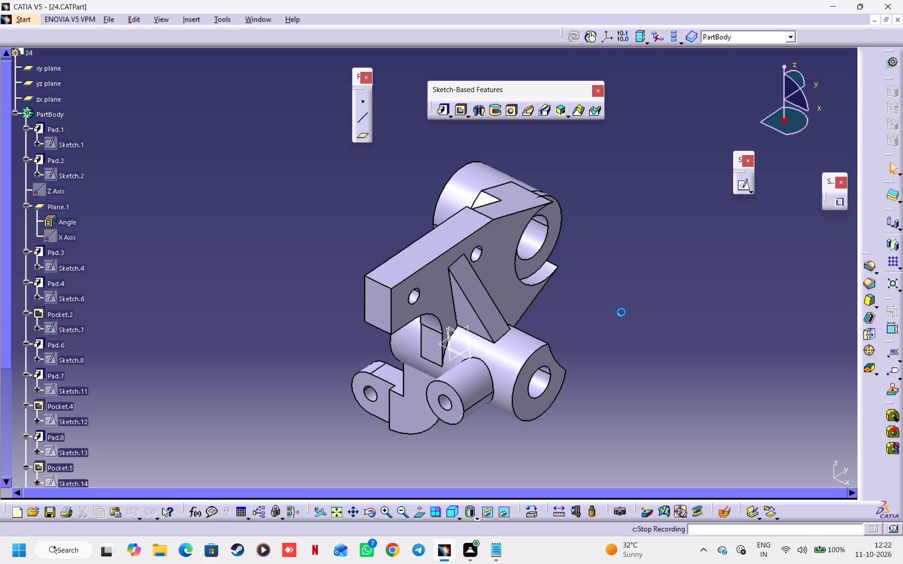